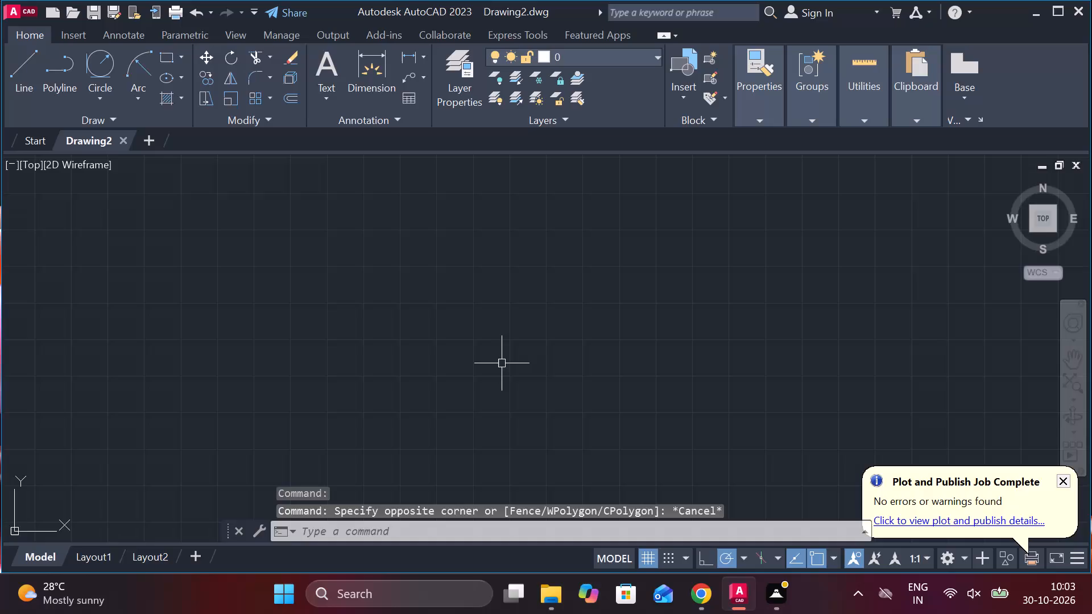
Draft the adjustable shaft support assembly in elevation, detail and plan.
Turn on command log file recording with LOGFILEON.
type("LOG")
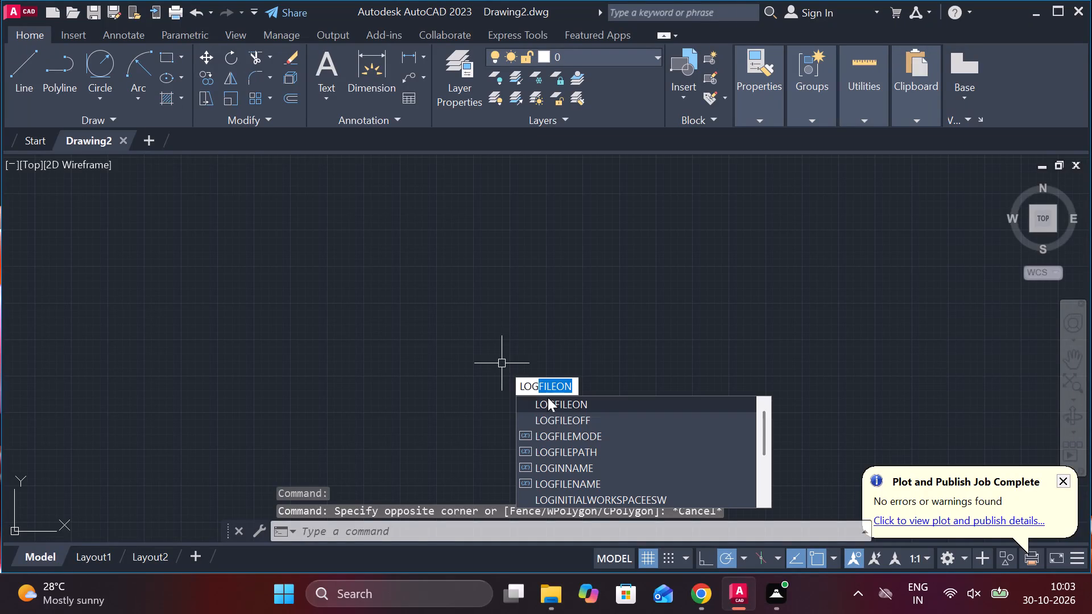
left_click(575, 408)
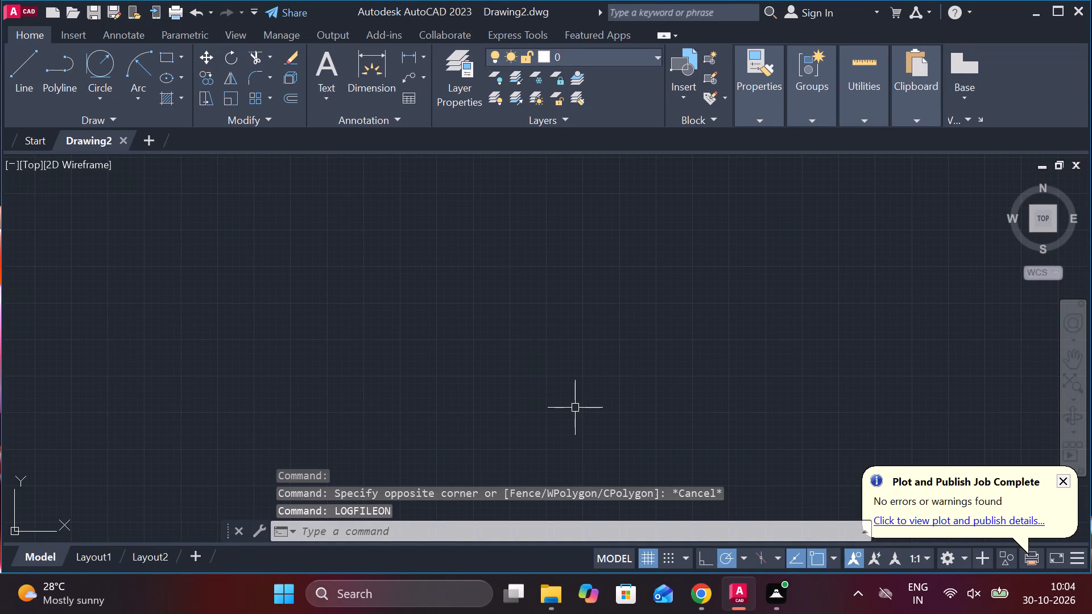
Set the model space limits from 0,0 to 297,210 and zoom to the extents.
type("LIMITS")
key("Return")
key("backslash")
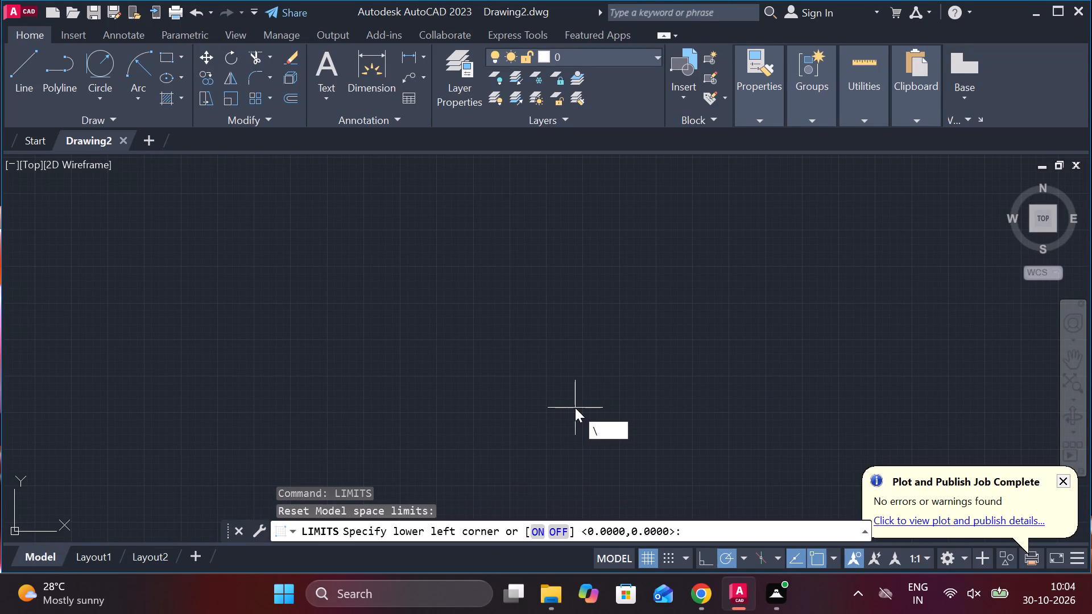
key("BackSpace")
key("0")
key("comma")
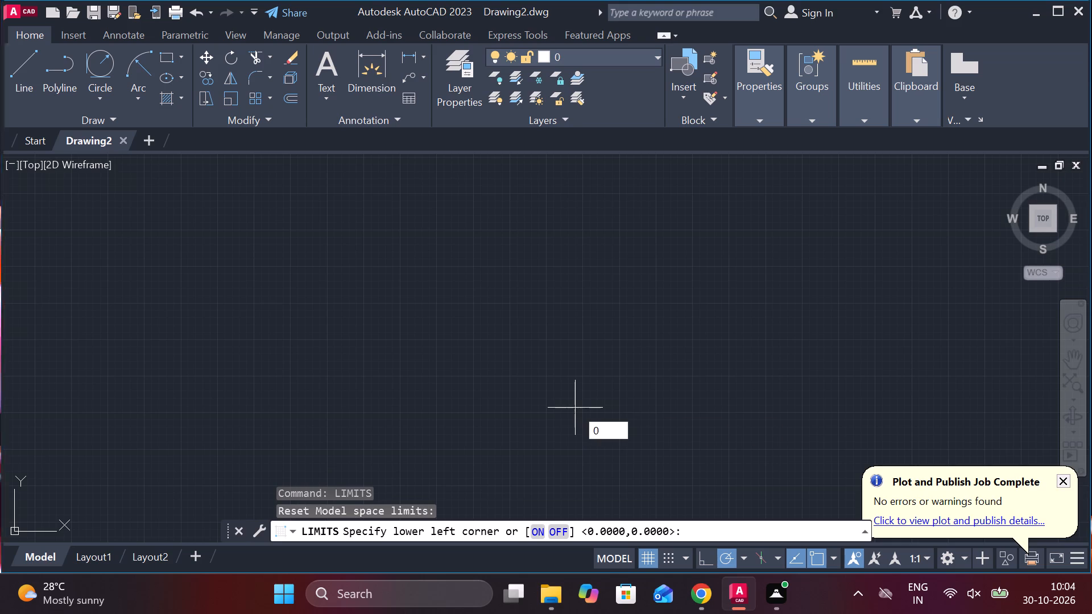
key("0")
key("Return")
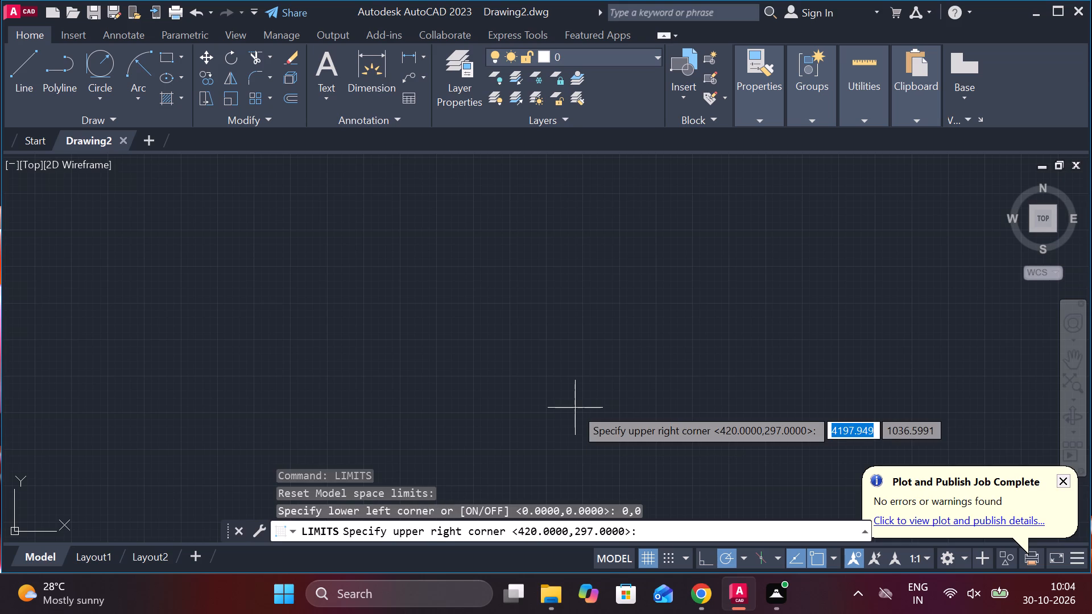
key("2")
type("97,210")
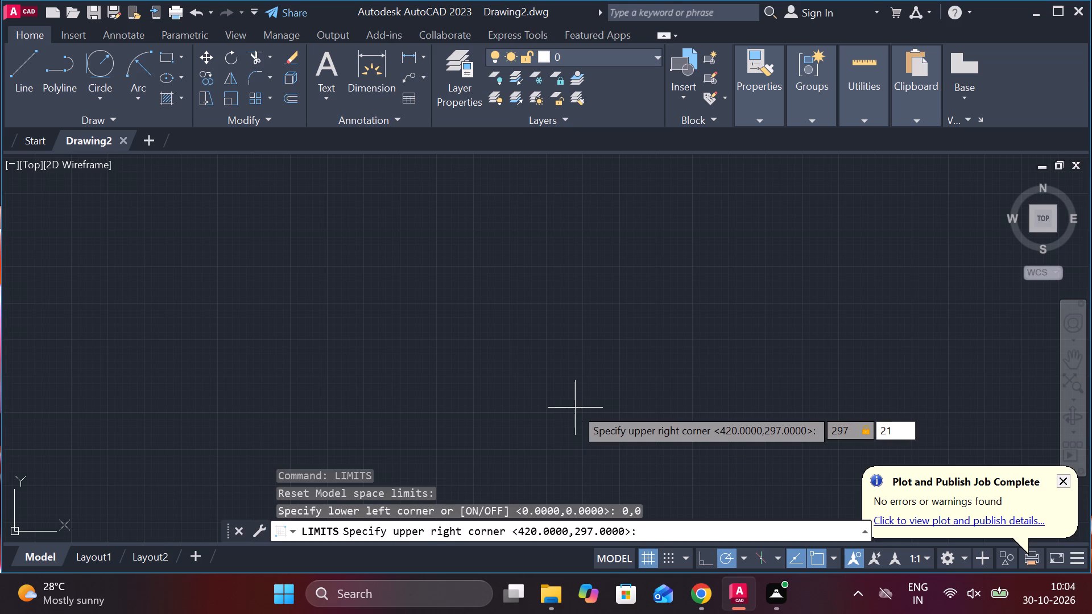
key("Return")
key("z")
key("Return")
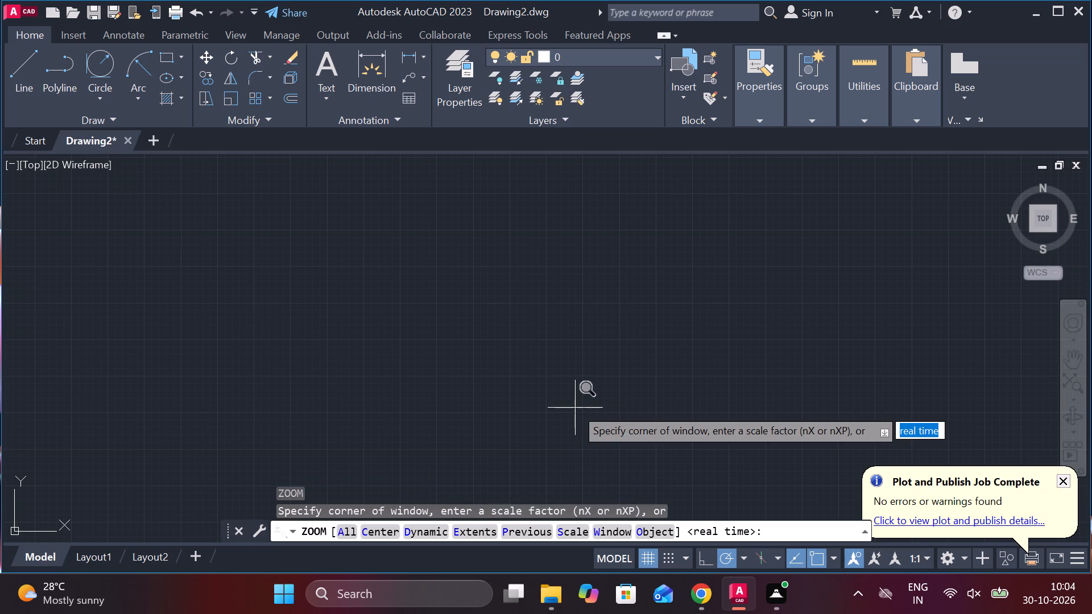
key("e")
key("Return")
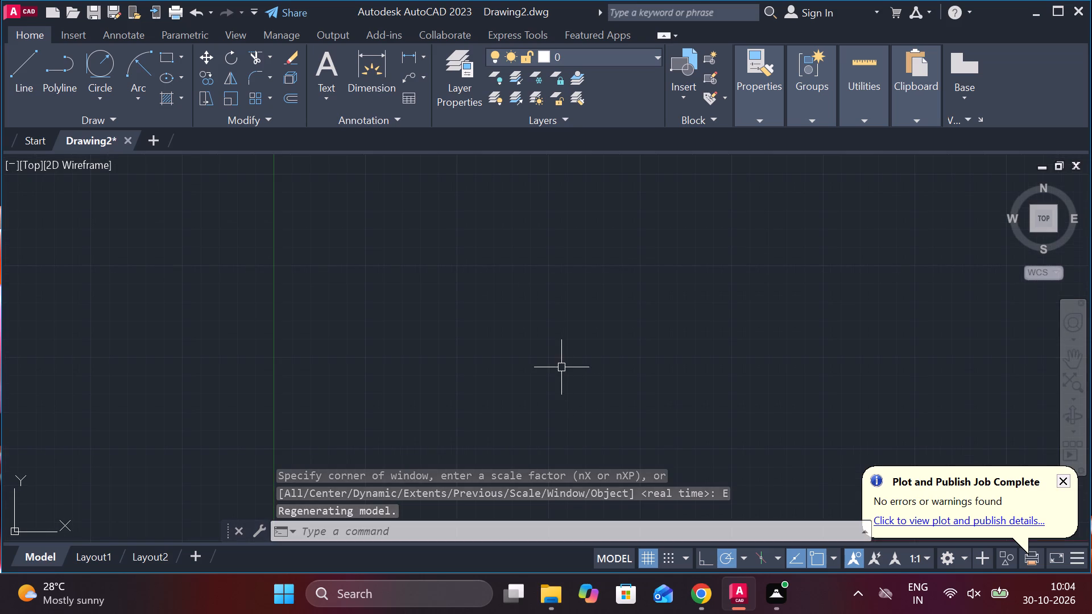
Draw a horizontal line 36 units long and a 23-unit vertical line upward from its right end.
middle_click_drag(539, 367, 458, 363)
middle_click_drag(473, 349, 332, 349)
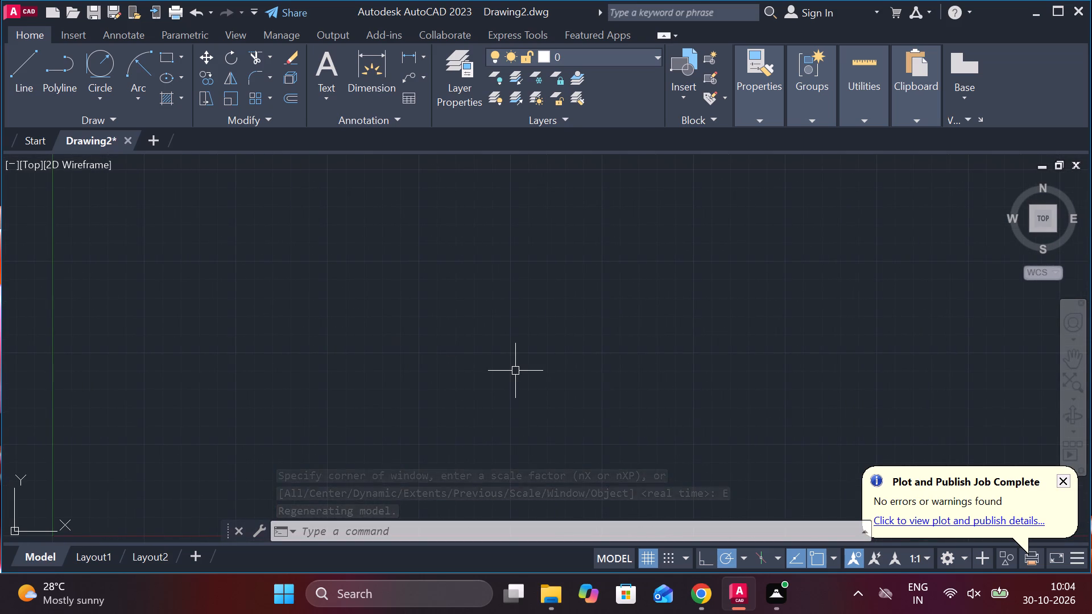
middle_click_drag(471, 342, 436, 342)
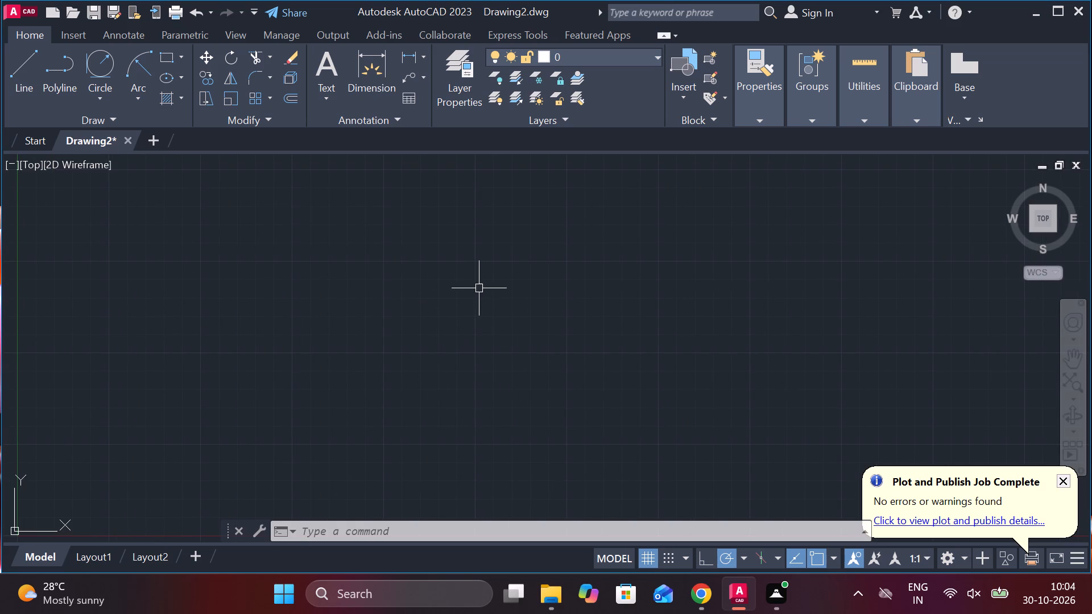
scroll(481, 288, "down", 1)
middle_click_drag(531, 272, 181, 499)
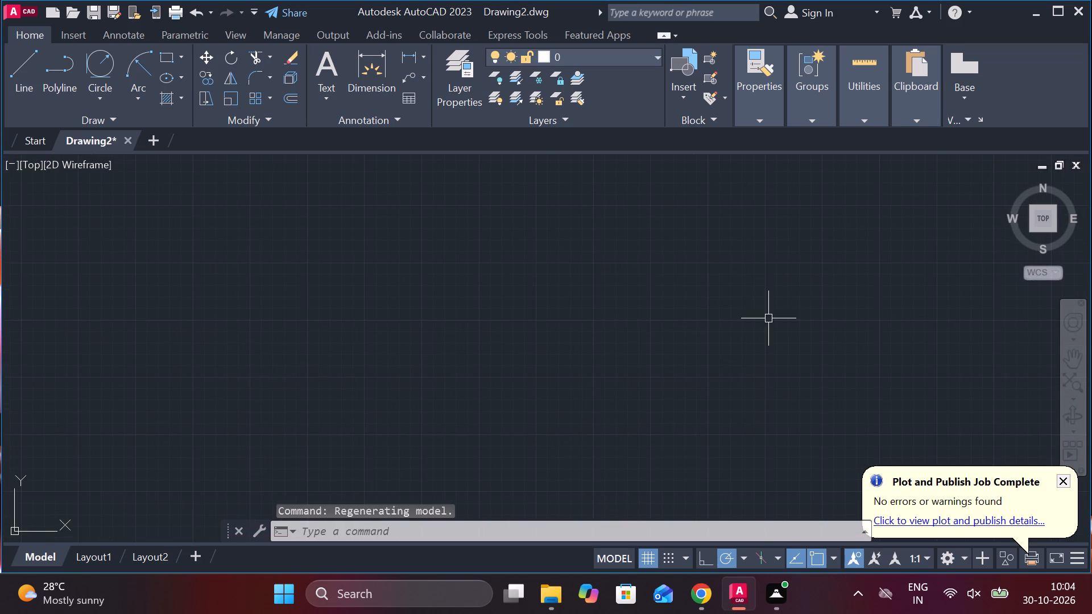
middle_click_drag(739, 292, 463, 319)
middle_click_drag(475, 291, 317, 461)
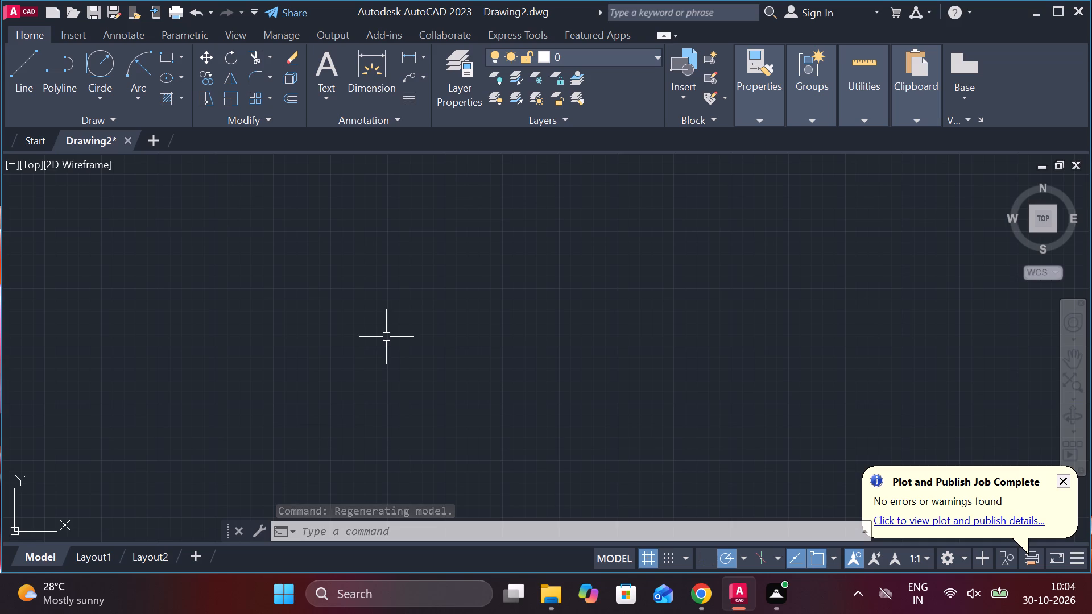
key("Escape")
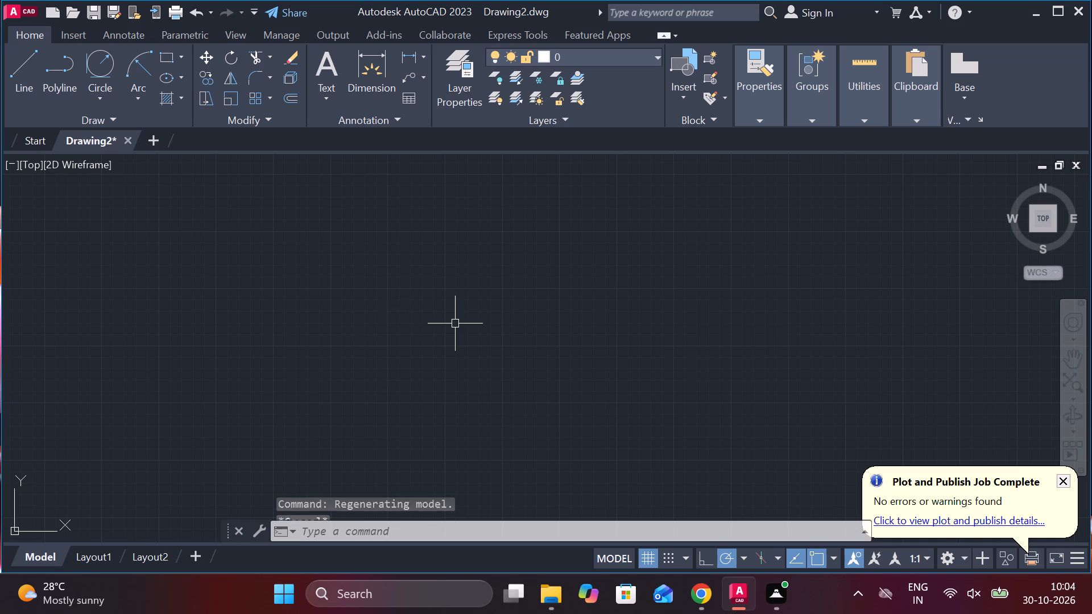
key("l")
key("Return")
left_click(421, 316)
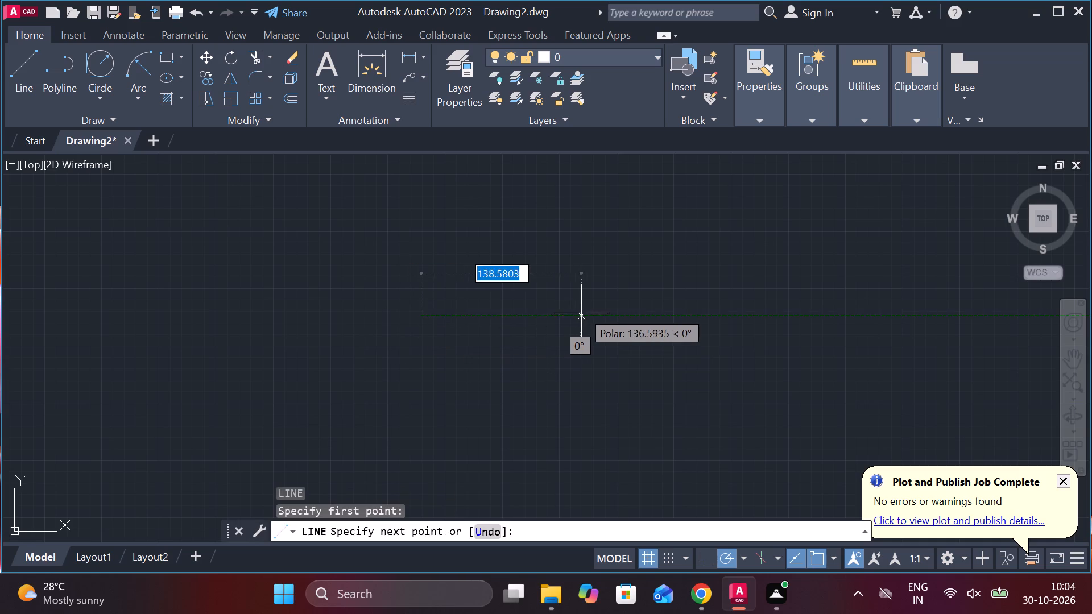
type("36")
key("space")
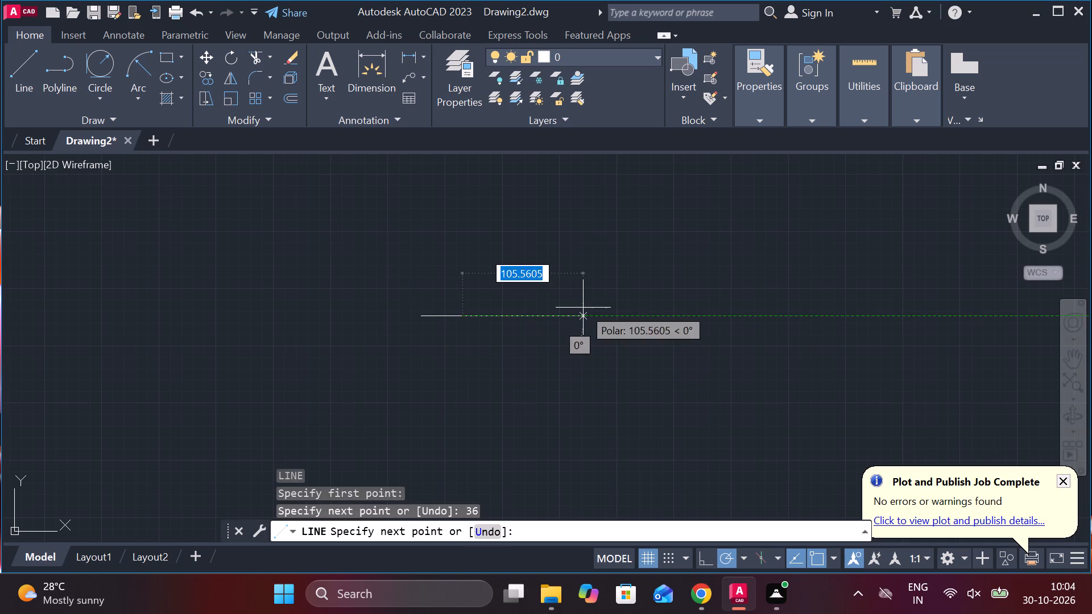
scroll(414, 297, "up", 2)
scroll(512, 330, "up", 2)
middle_click_drag(516, 337, 514, 327)
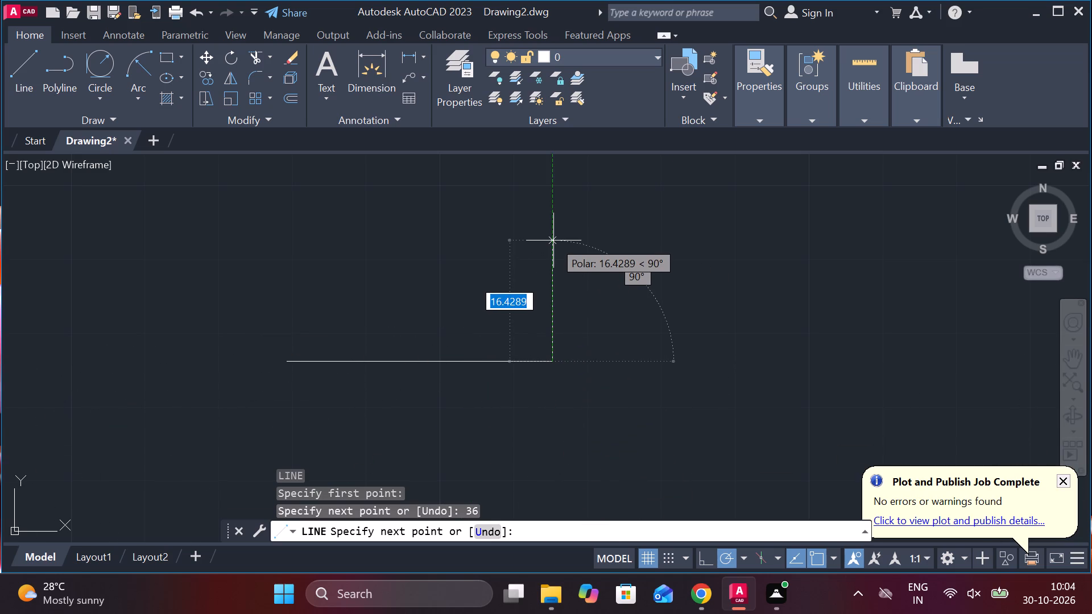
type("23")
key("space")
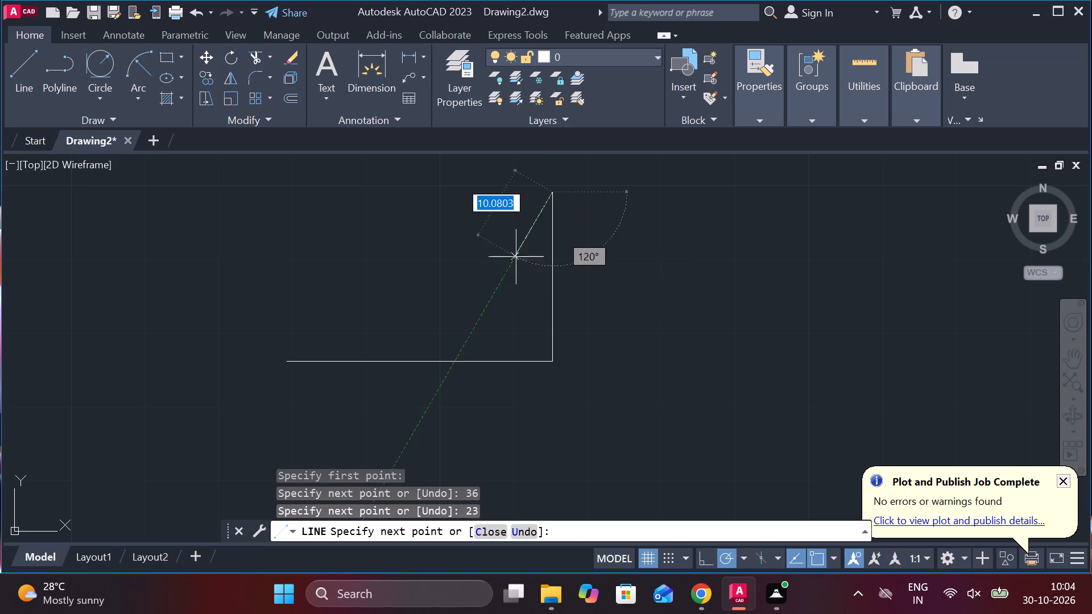
key("Escape")
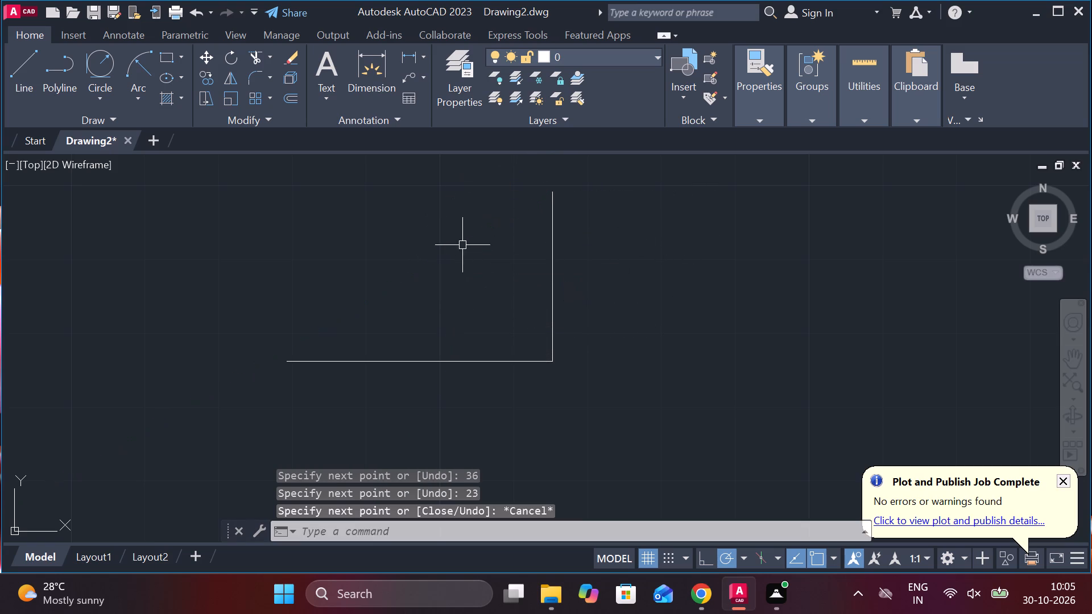
Draw a 23-unit vertical line upward from the left end of the horizontal base line.
key("l")
key("Return")
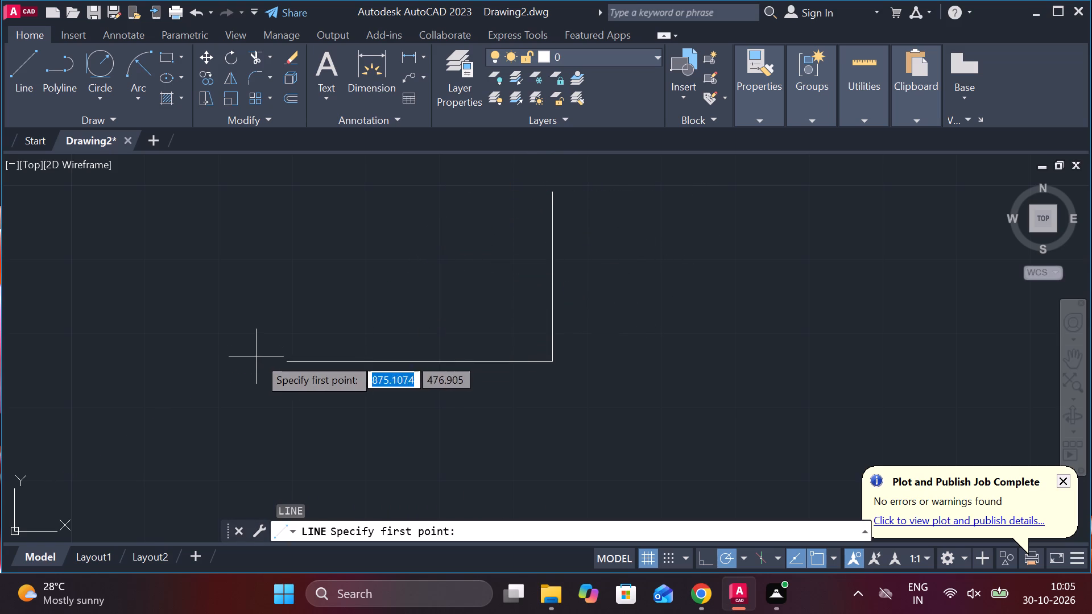
left_click(288, 363)
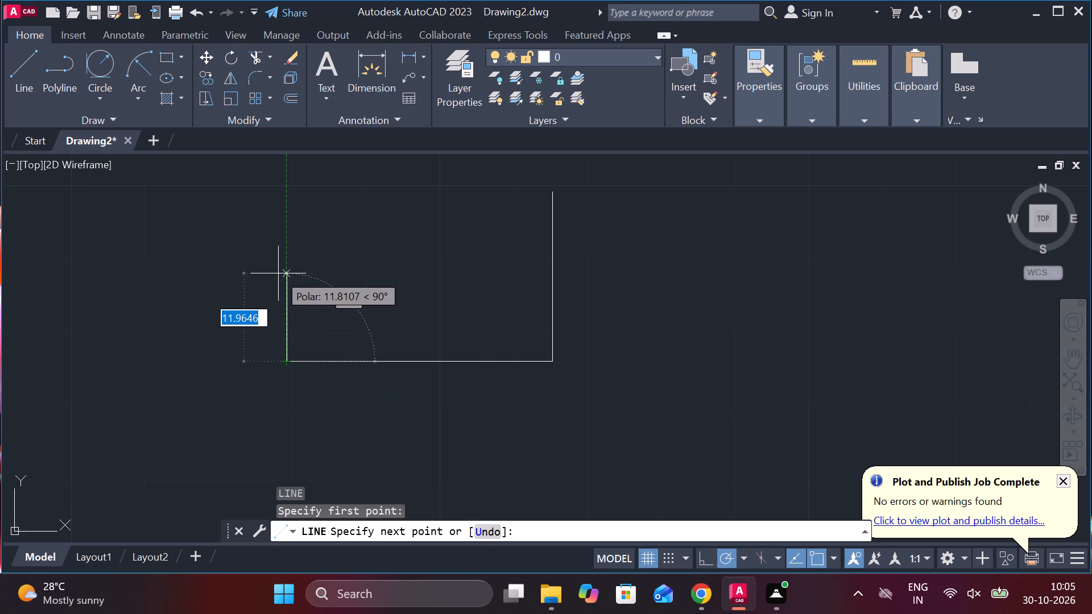
type("23")
key("space")
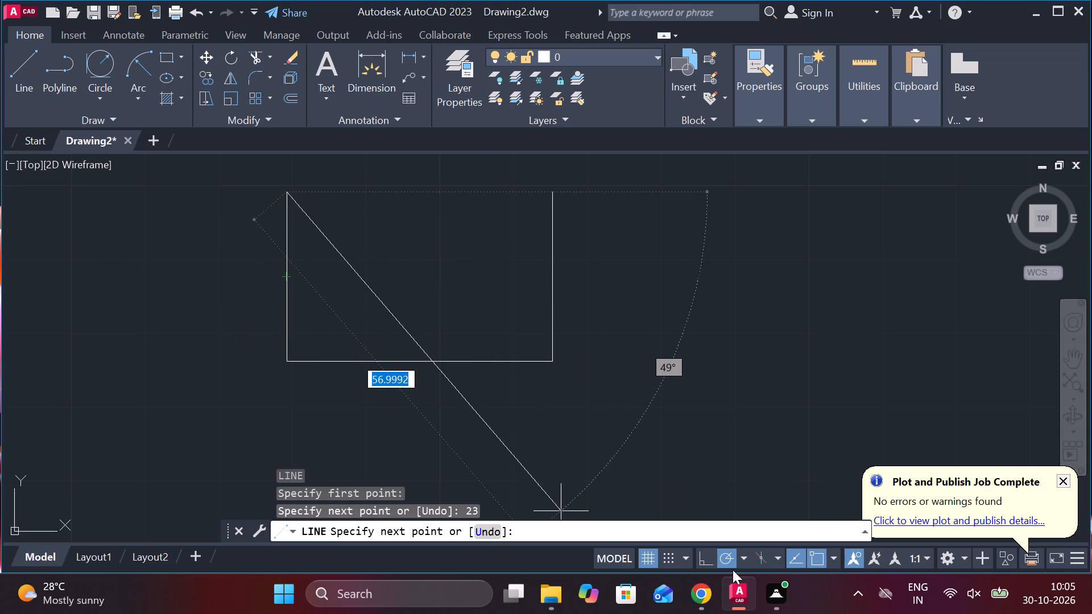
Set polar tracking to 45° increments and draw crossing 45° diagonals inward from both vertical lines' top ends, down past the base.
left_click(746, 562)
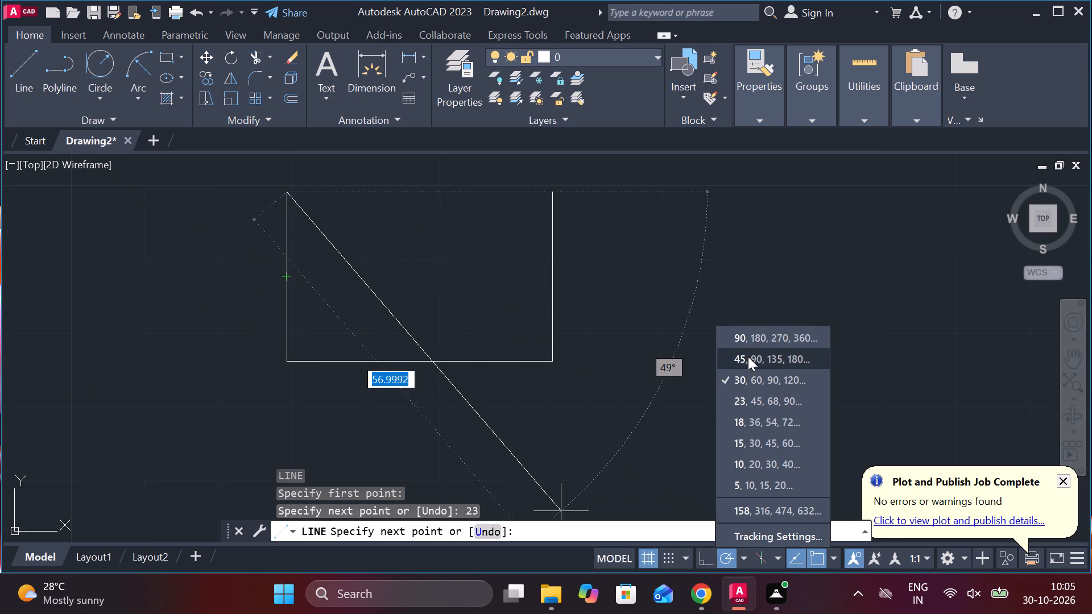
left_click(748, 356)
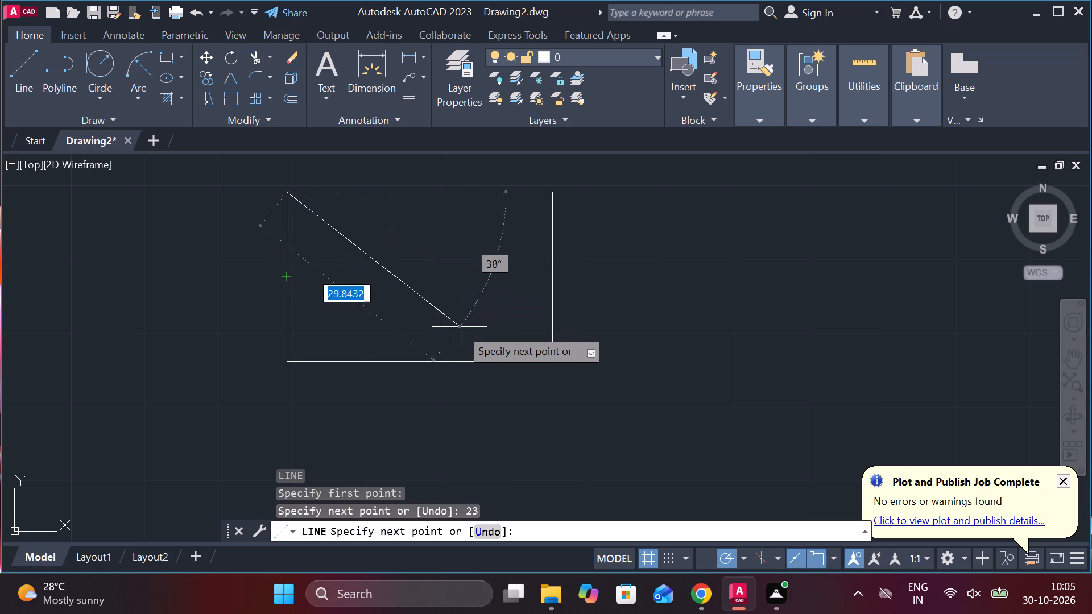
left_click(508, 418)
key("Escape")
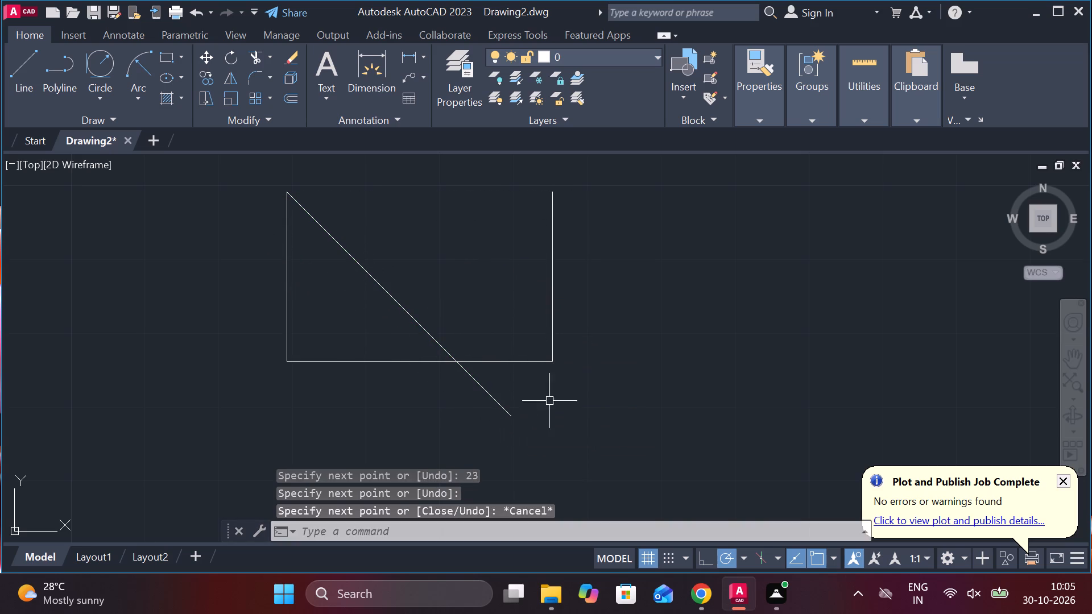
key("space")
left_click(559, 194)
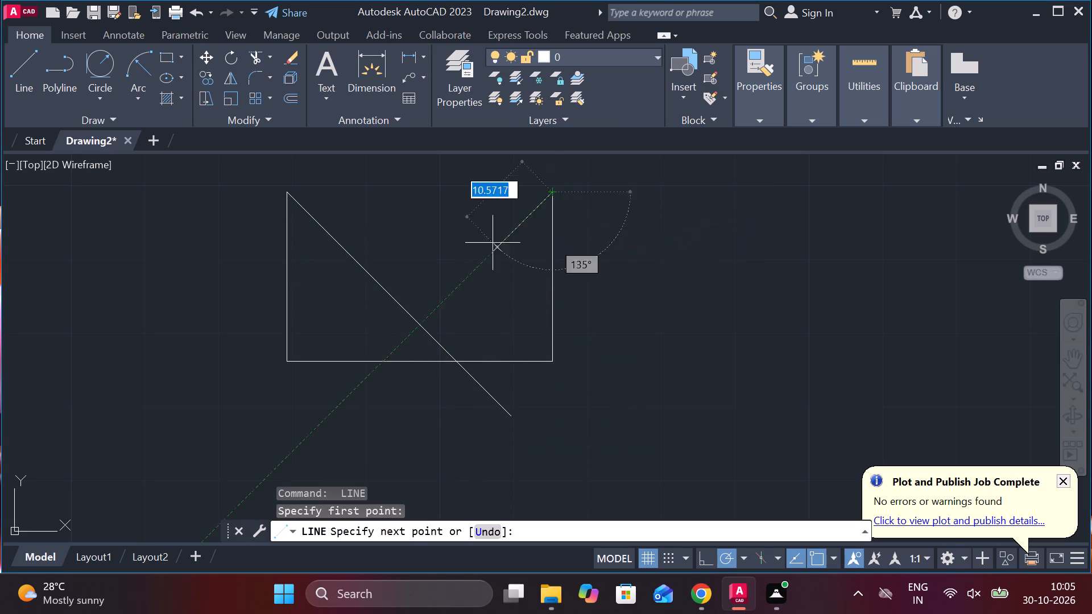
left_click(285, 460)
key("grave")
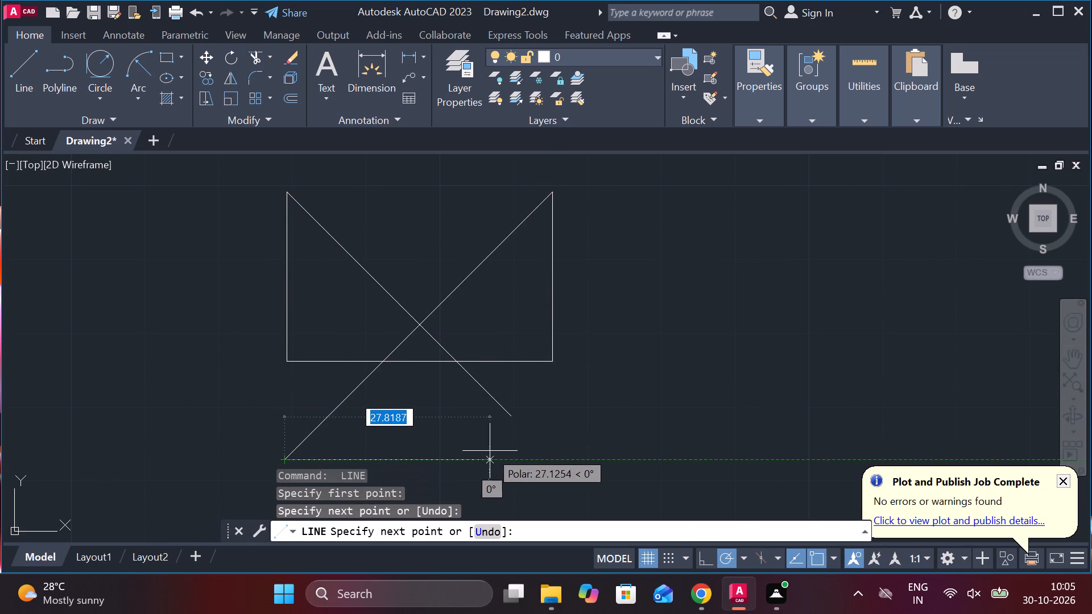
key("Escape")
Trim both diagonals below their intersection so they form a V notch between the vertical lines.
key("t")
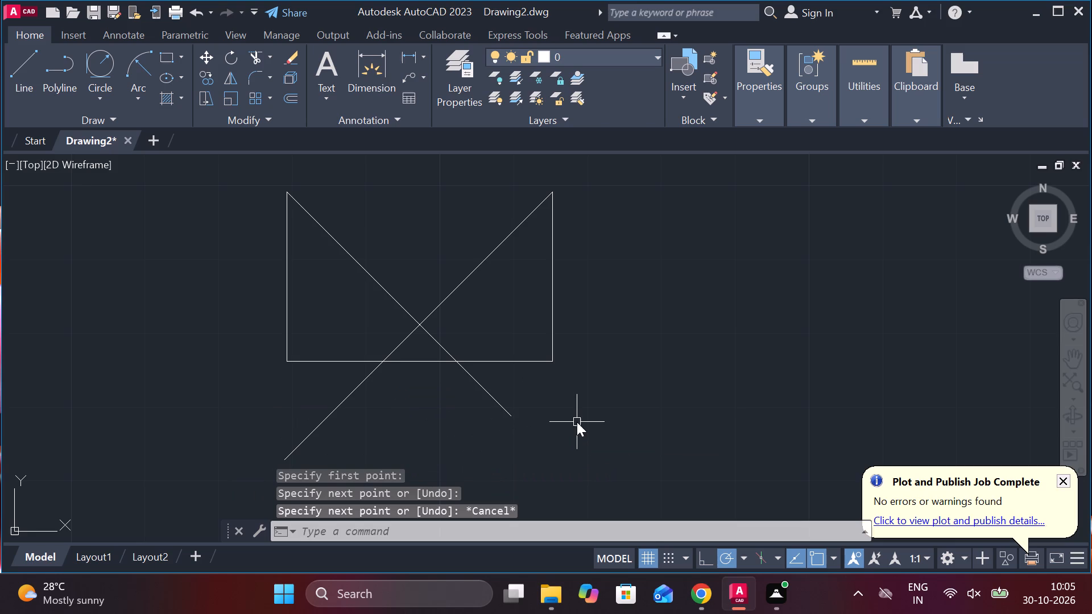
type("R")
key("space")
left_click(495, 404)
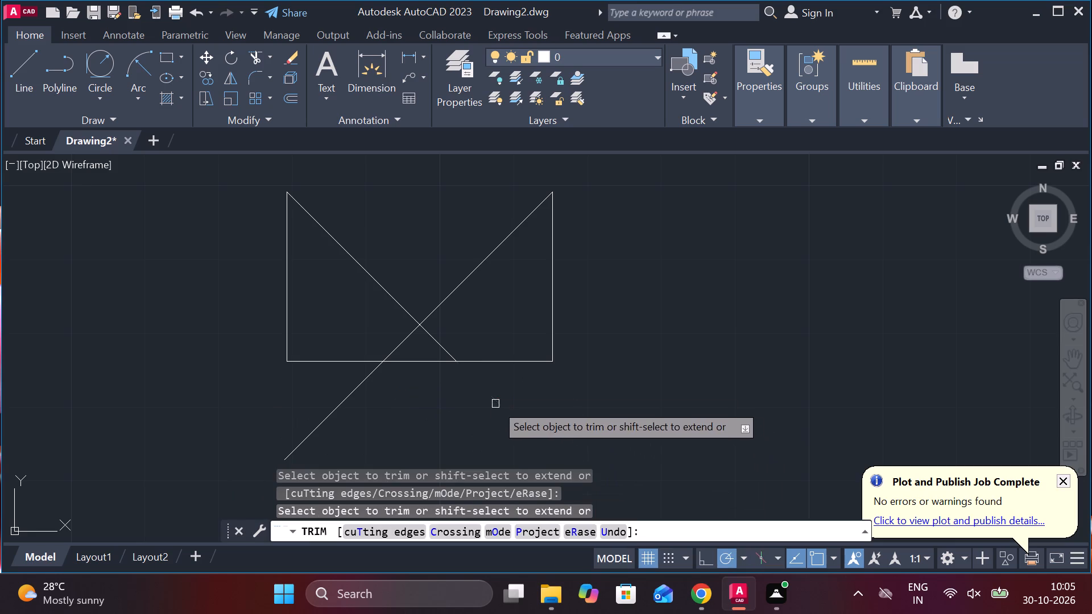
left_click(435, 349)
left_click(396, 339)
left_click(413, 342)
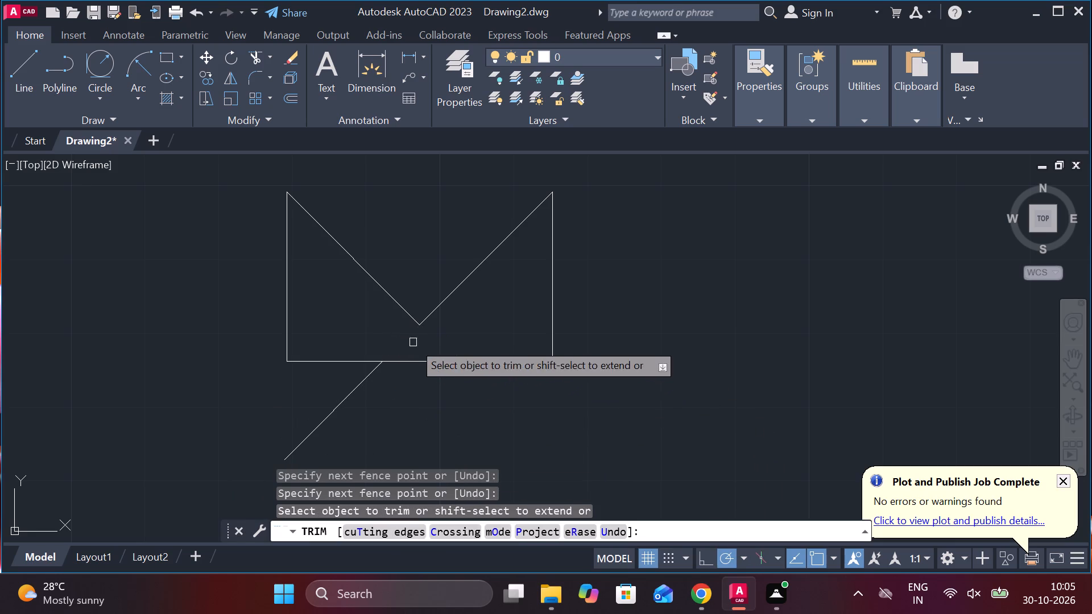
left_click(352, 392)
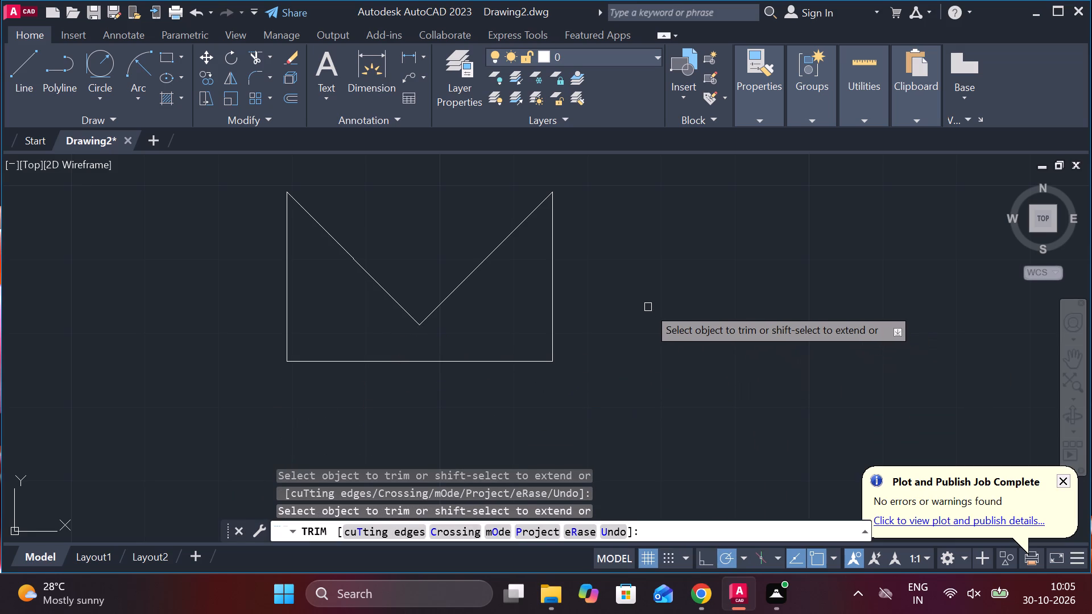
key("Escape")
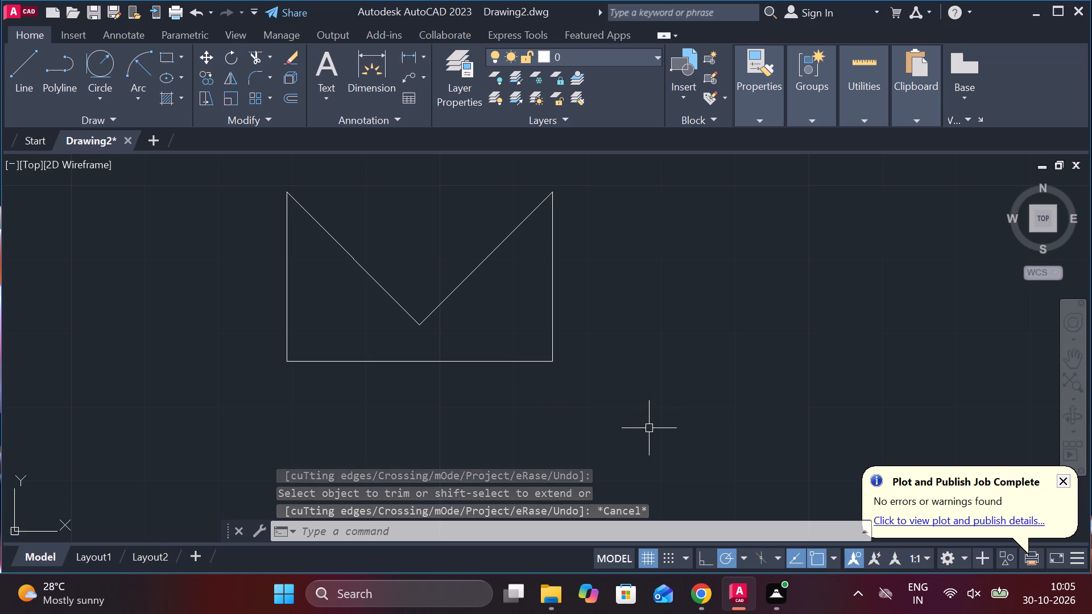
Draw a closed rectangle 22 units wide and 30 units high with lines, beside the V-notched block.
key("l")
key("Return")
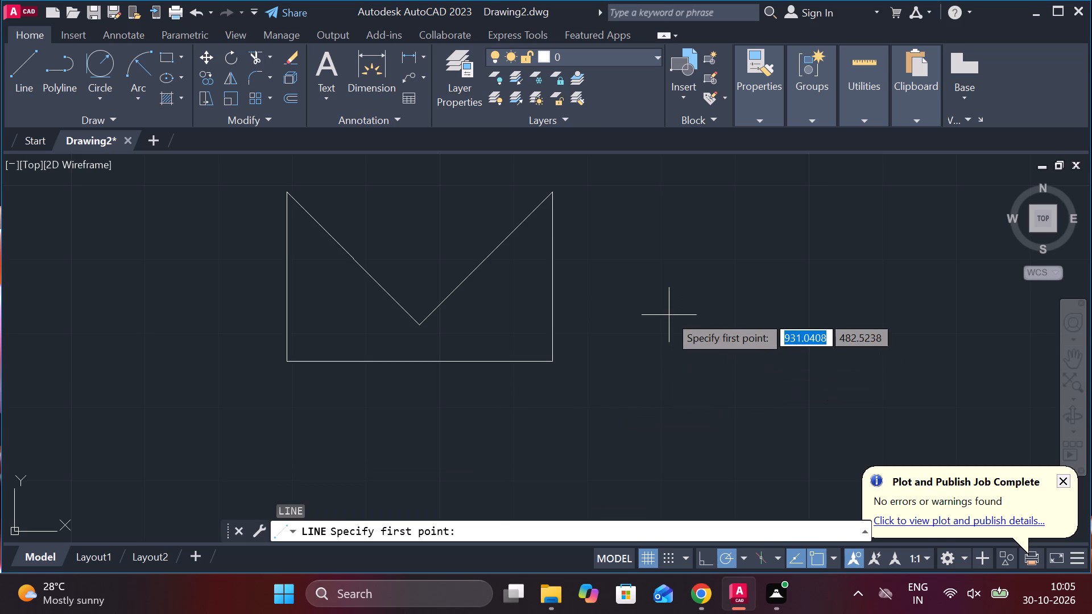
left_click(669, 315)
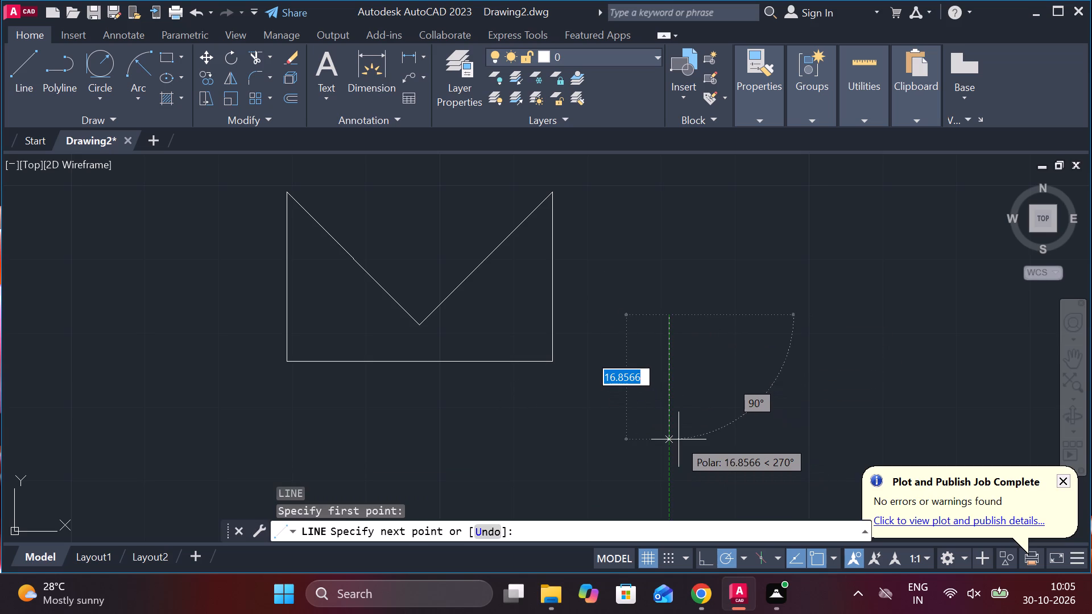
type("30")
key("Return")
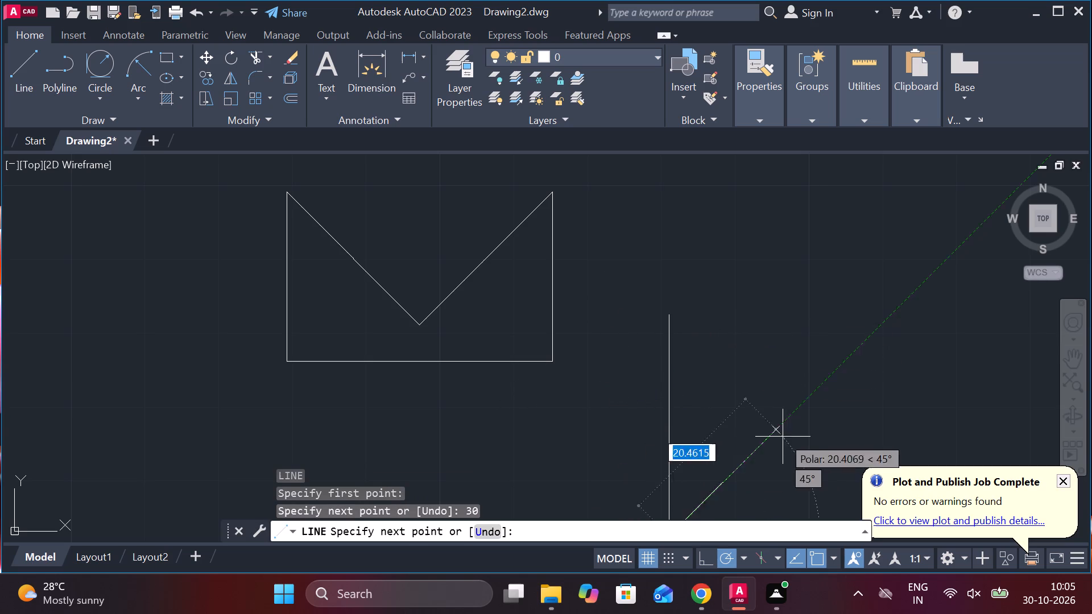
scroll(728, 393, "down", 1)
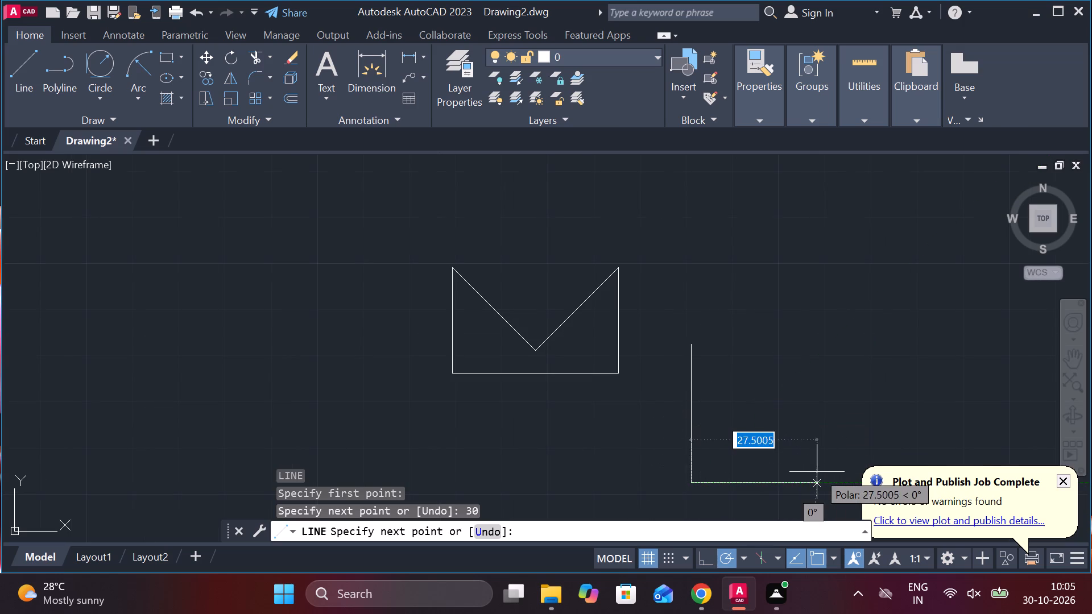
type("22")
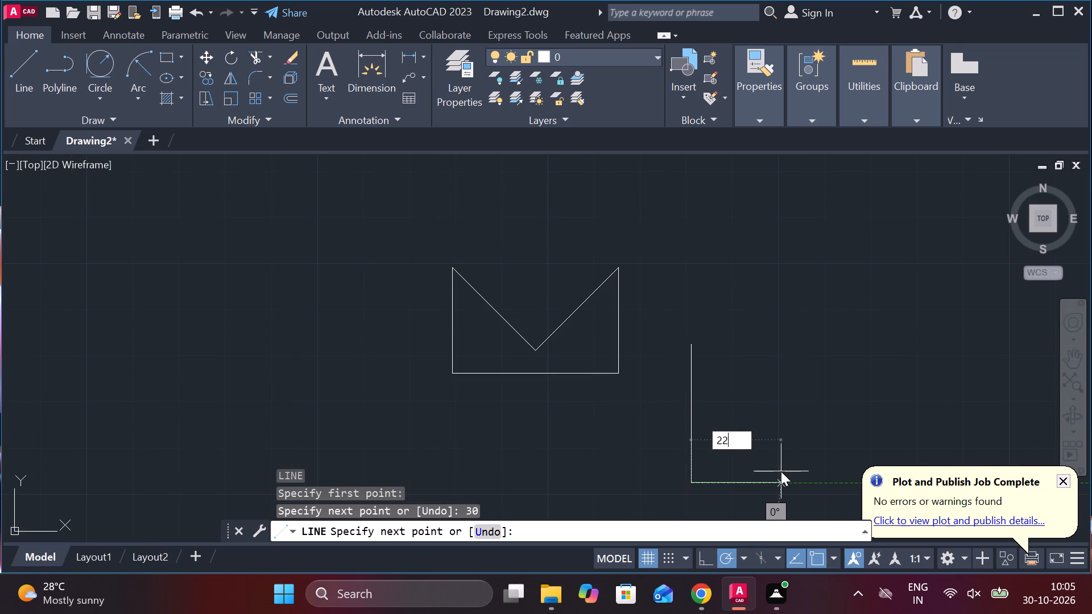
key("space")
type("30")
key("Return")
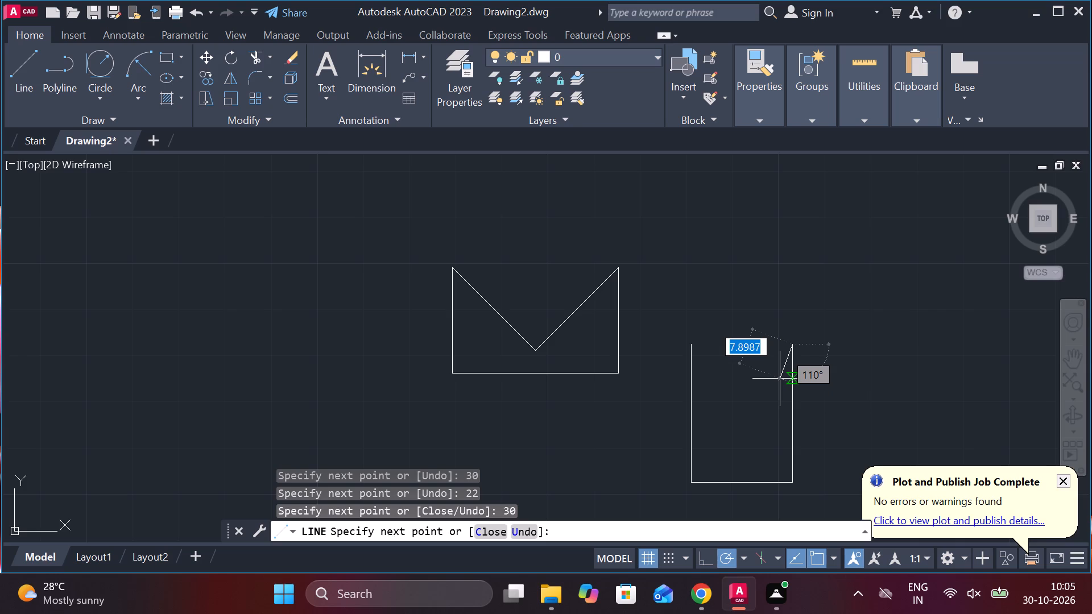
left_click(690, 341)
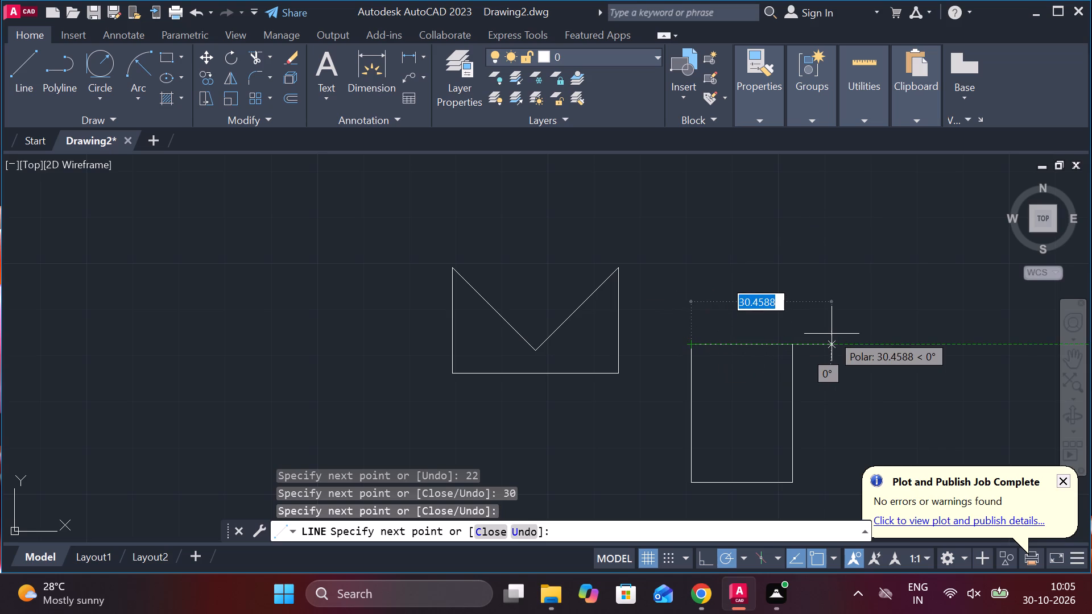
key("Escape")
Move the 22 by 30 rectangle from its top edge's midpoint to the midpoint of the V-notched block's base.
middle_click_drag(798, 335, 743, 250)
left_click(592, 234)
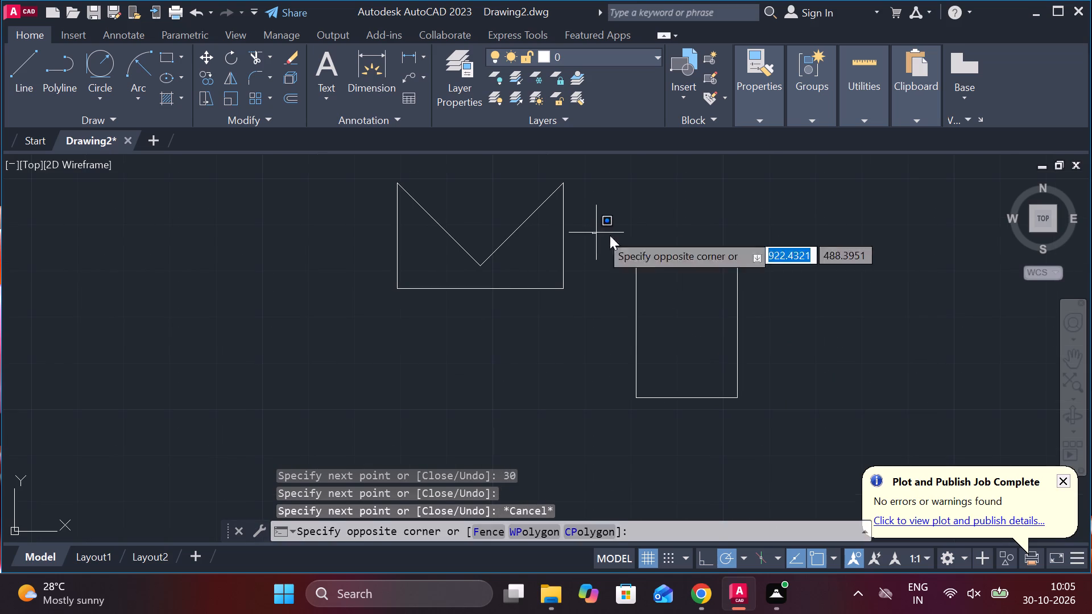
left_click(799, 412)
key("m")
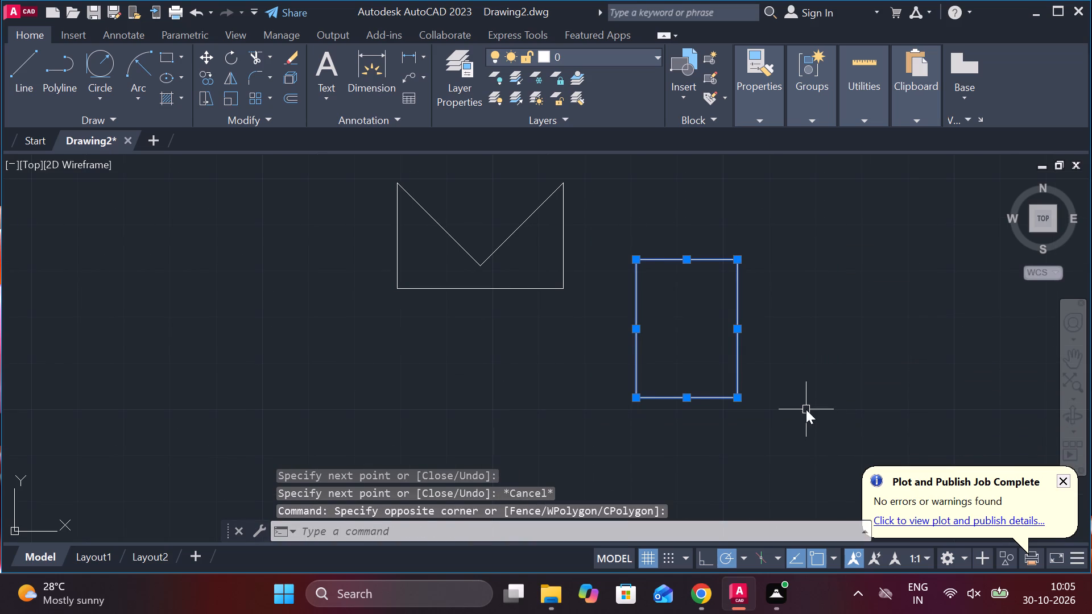
key("Return")
left_click(688, 260)
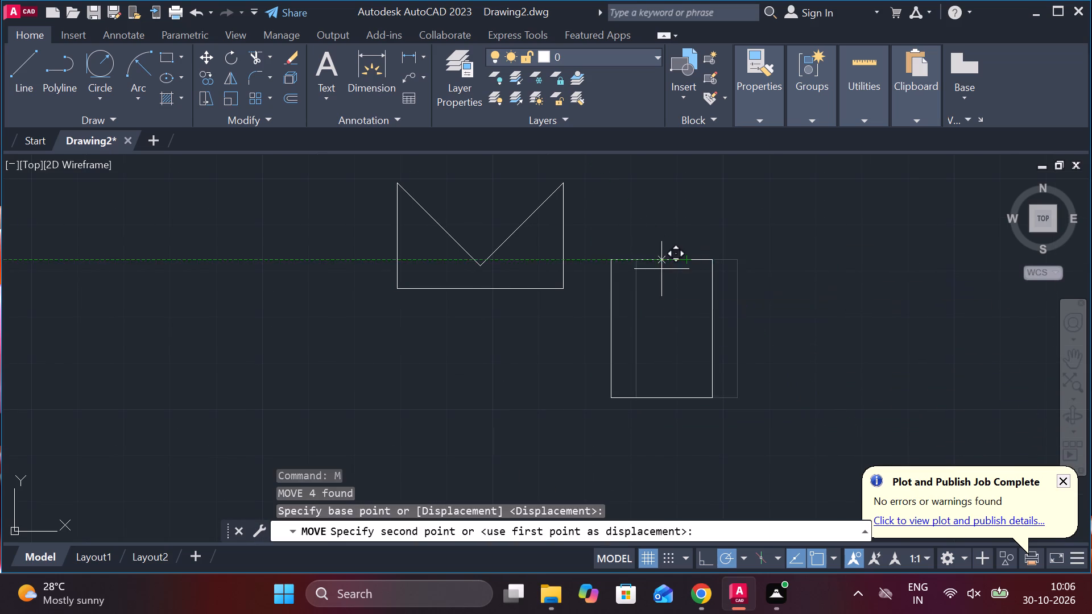
left_click(475, 291)
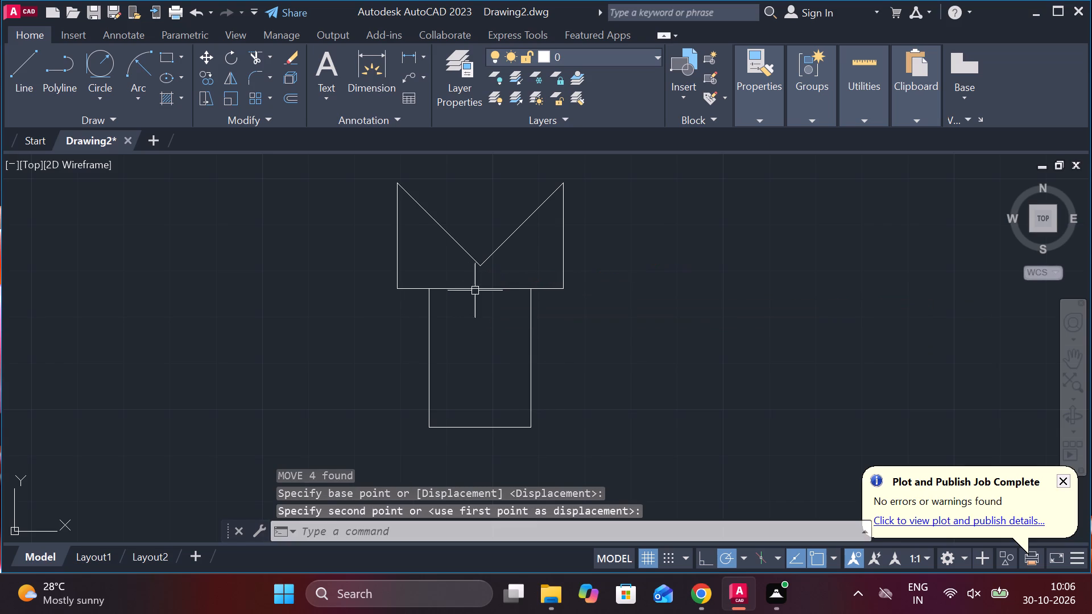
Trim the overlapping edge between the rectangle's two sides where it meets the V-notched block's base.
type("TR")
key("space")
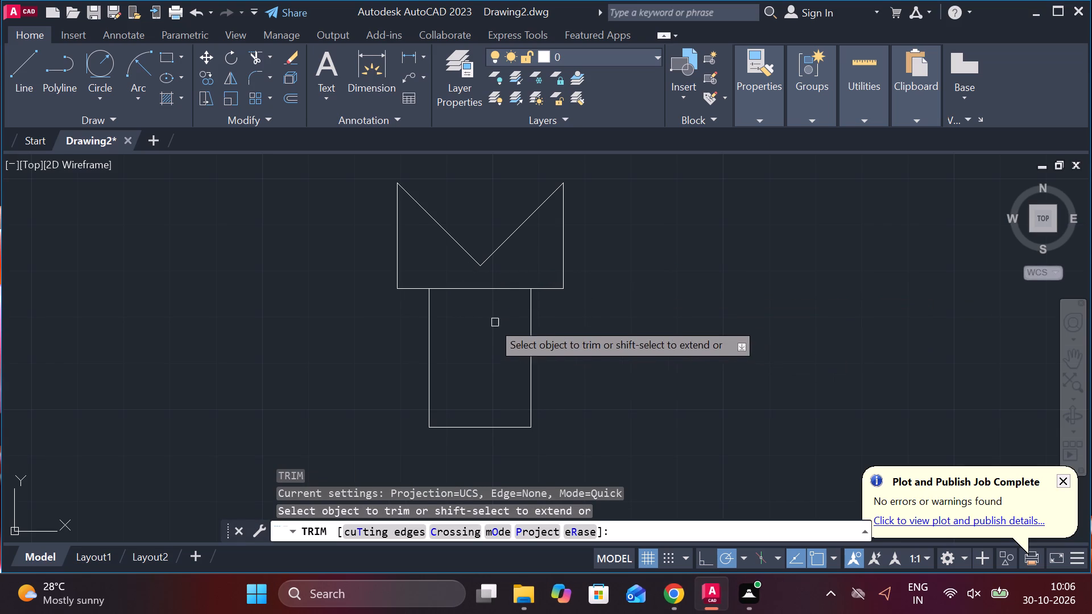
left_click(468, 289)
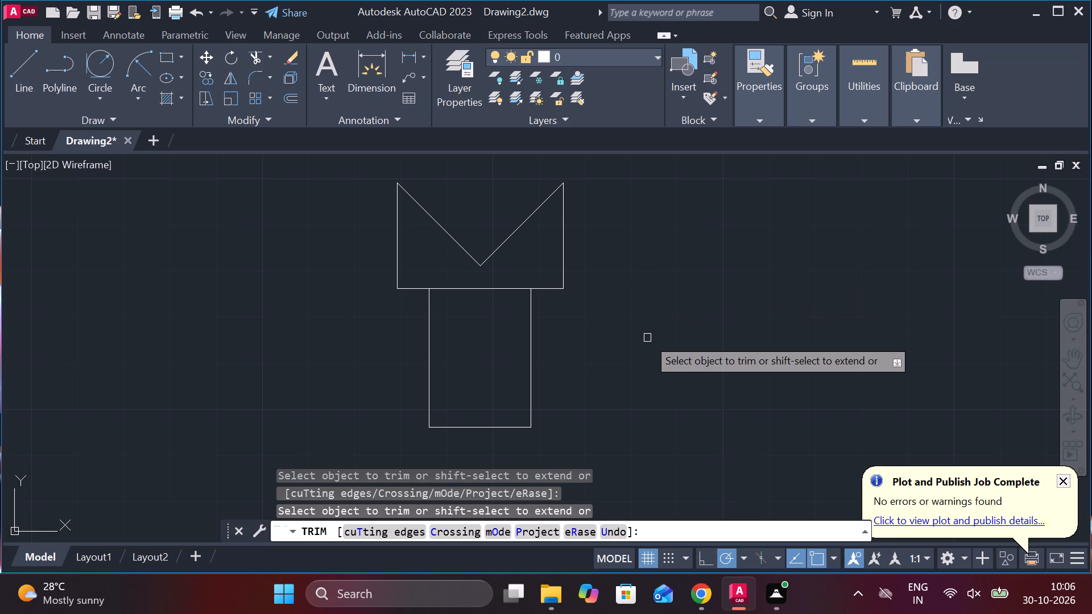
key("Escape")
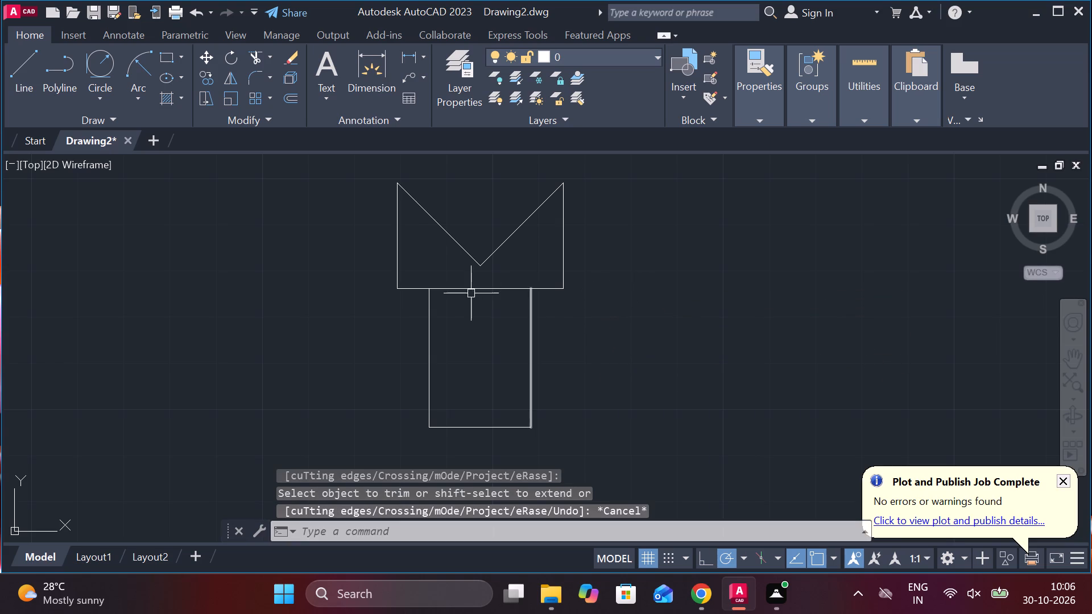
Draw a closed rectangle 42 units wide and 25 units high with lines, to the right of the V-notched profile.
middle_click(644, 304)
middle_click_drag(670, 306, 626, 306)
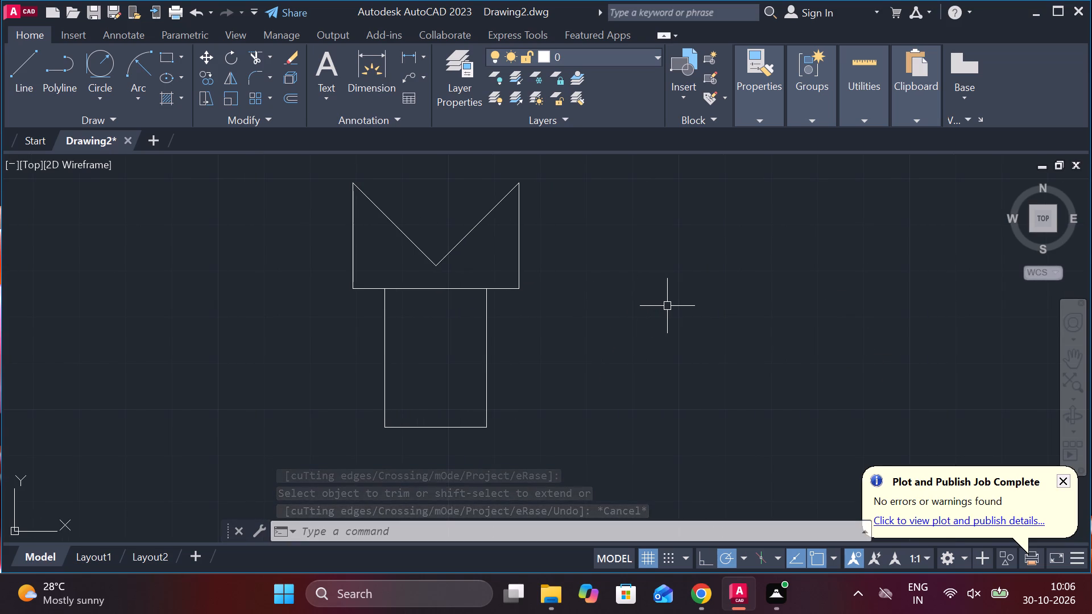
key("l")
key("Return")
left_click(655, 287)
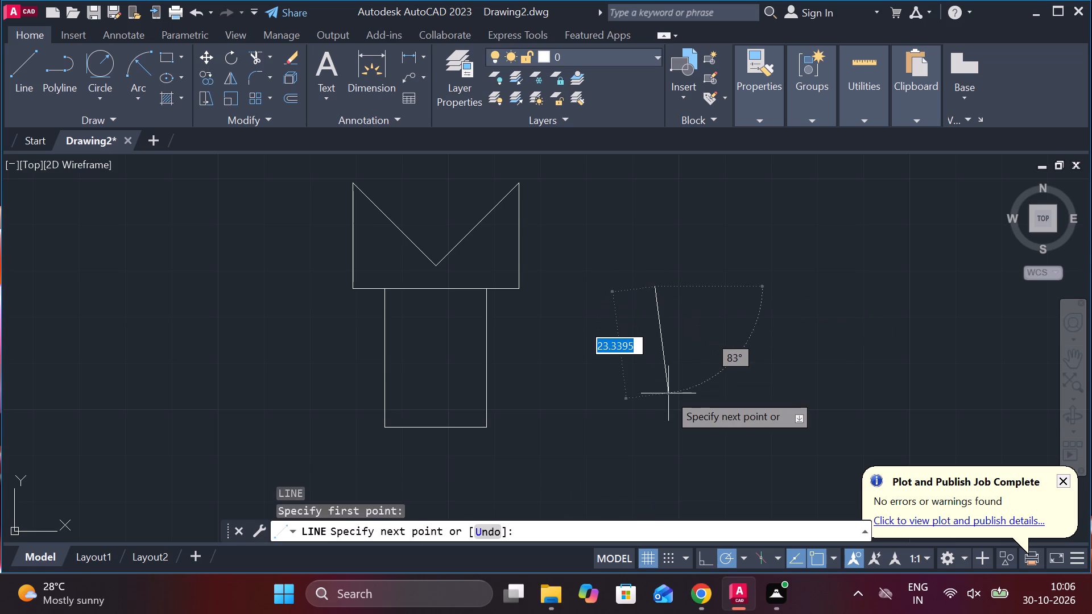
type("25")
key("space")
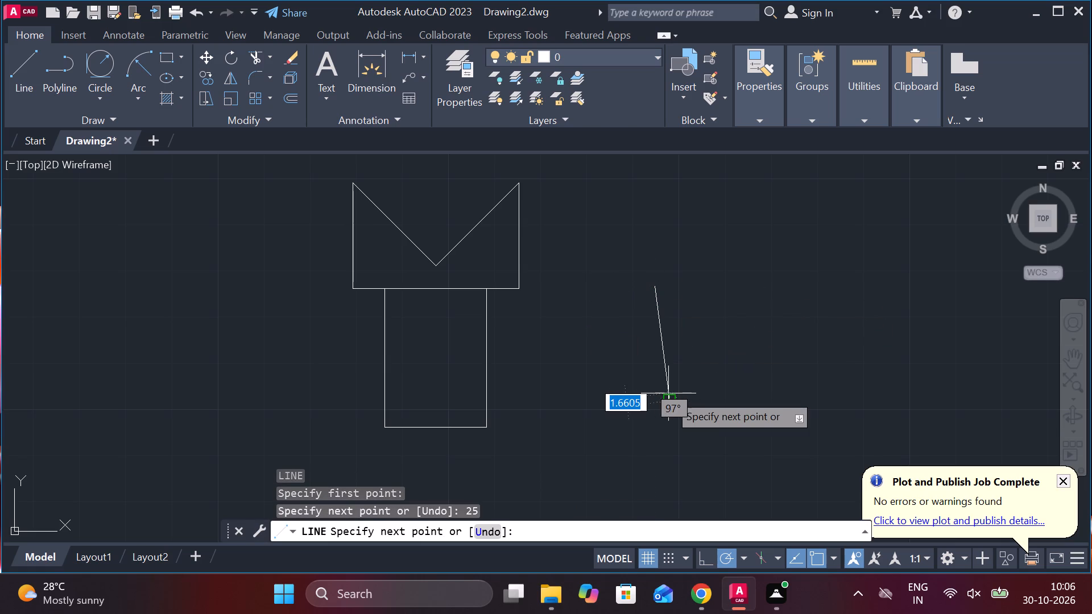
key("ctrl+z")
type("25")
key("space")
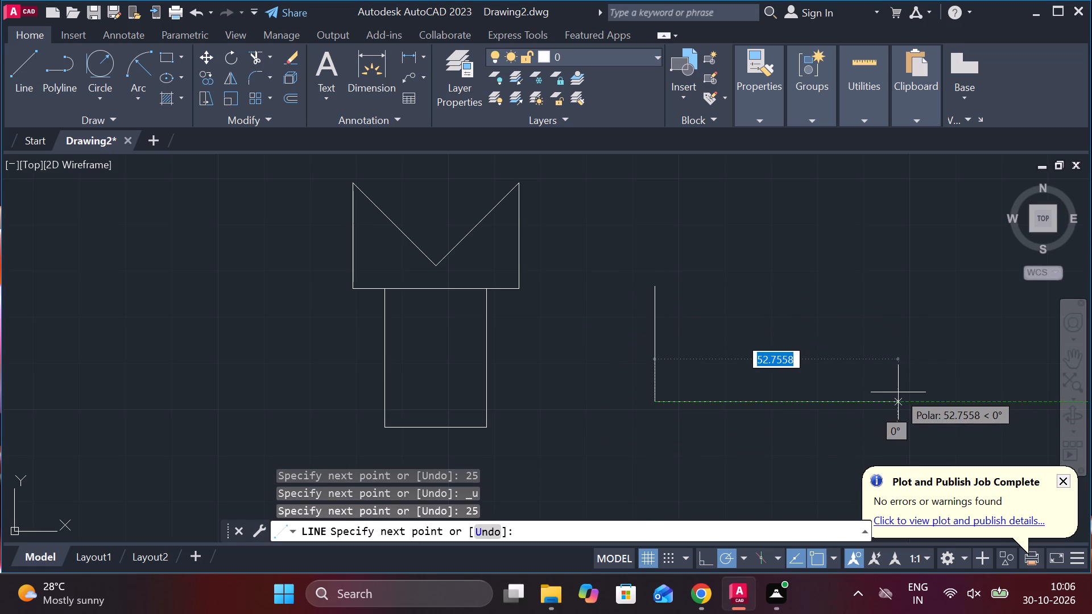
type("42")
key("space")
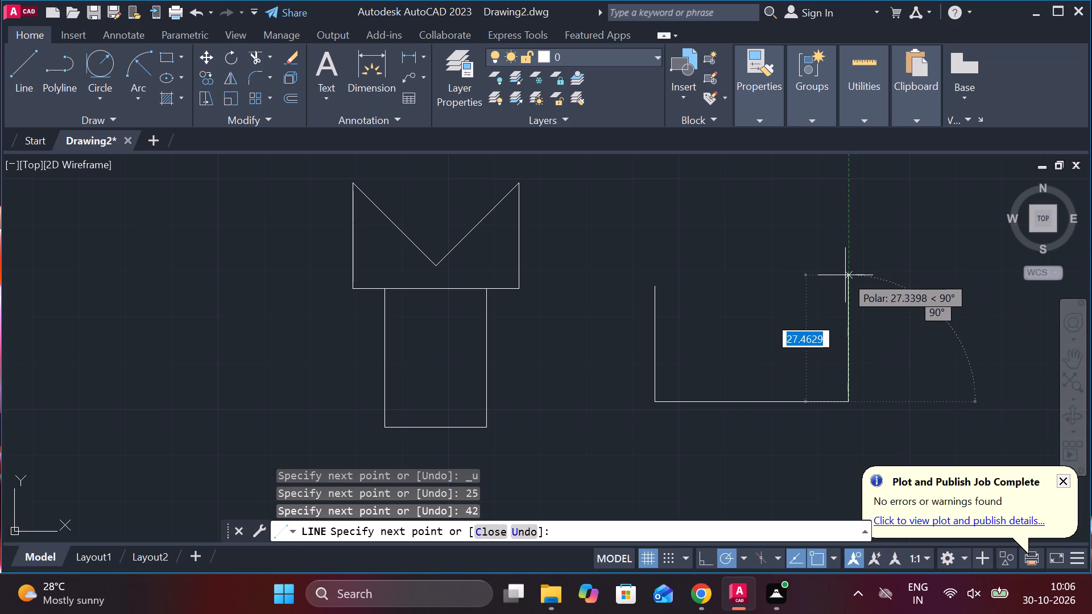
type("25")
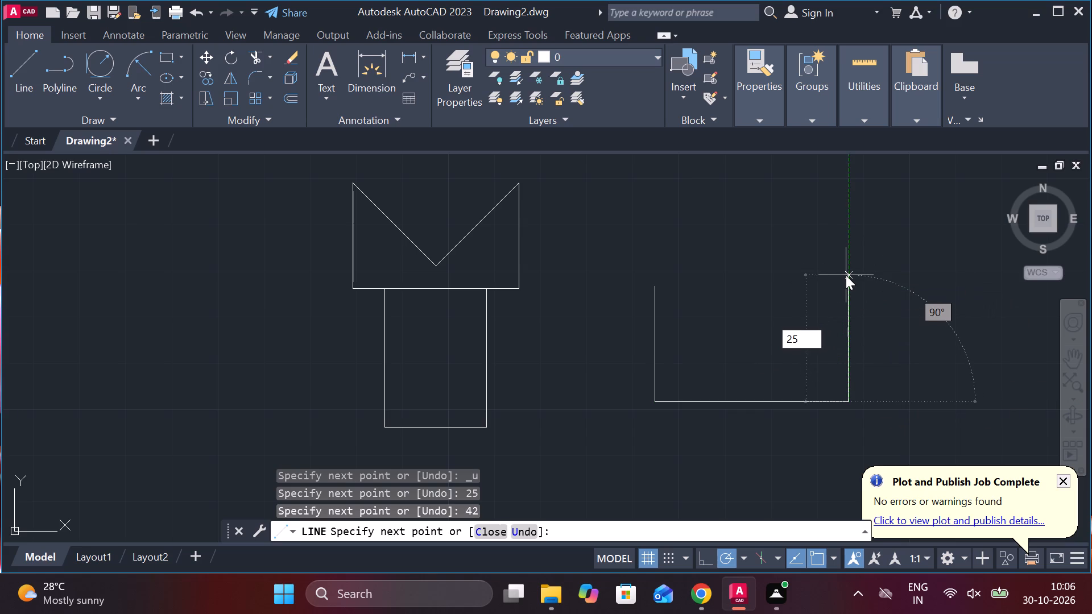
key("space")
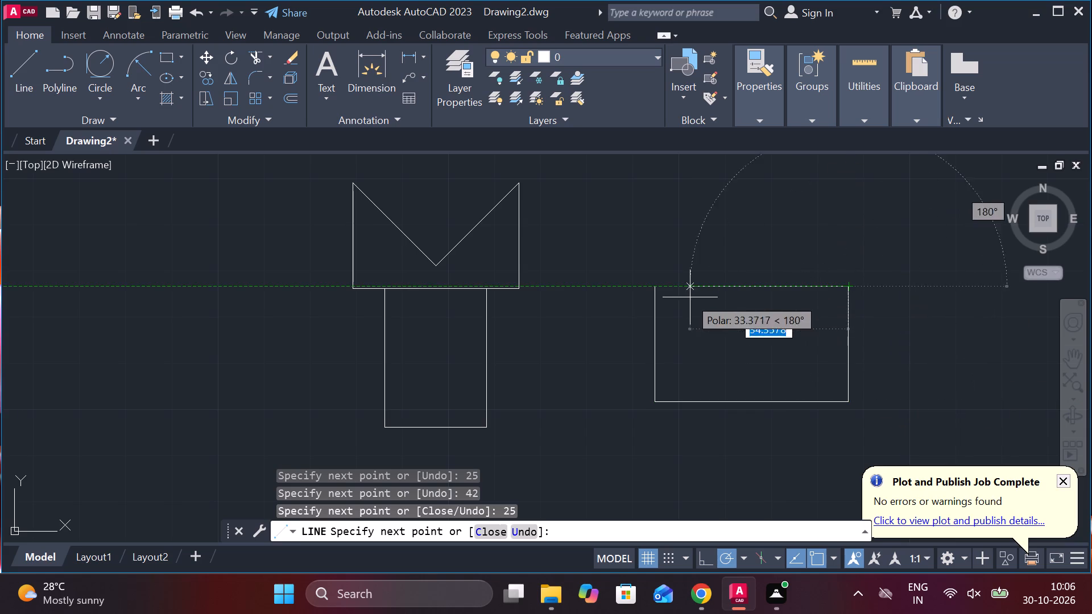
left_click(655, 292)
key("Escape")
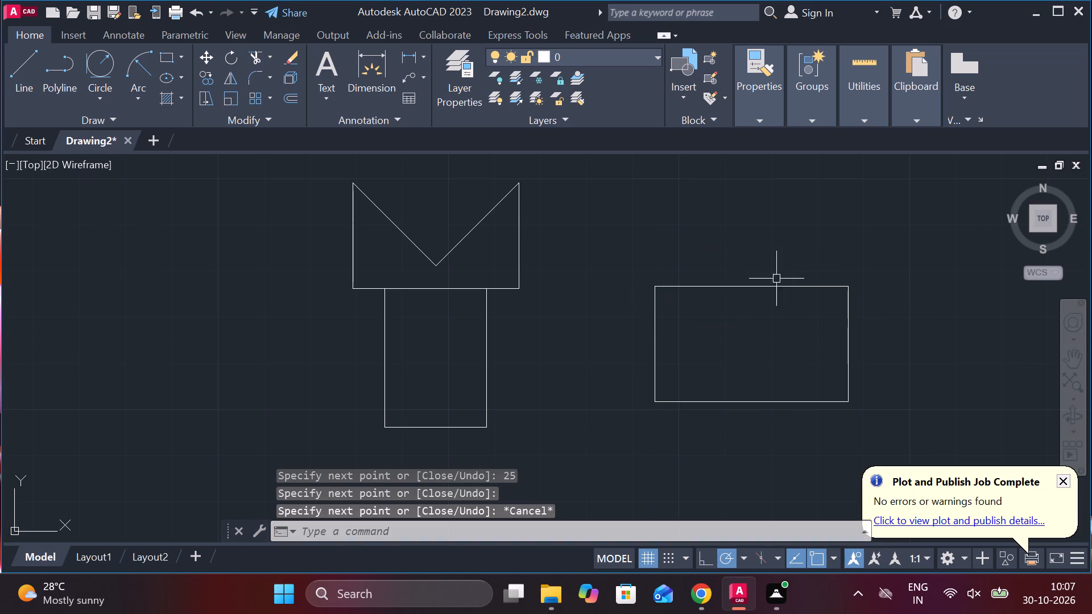
Draw a vertical centre line from the midpoint of the 42 by 25 rectangle's top edge to its bottom edge.
key("l")
key("Return")
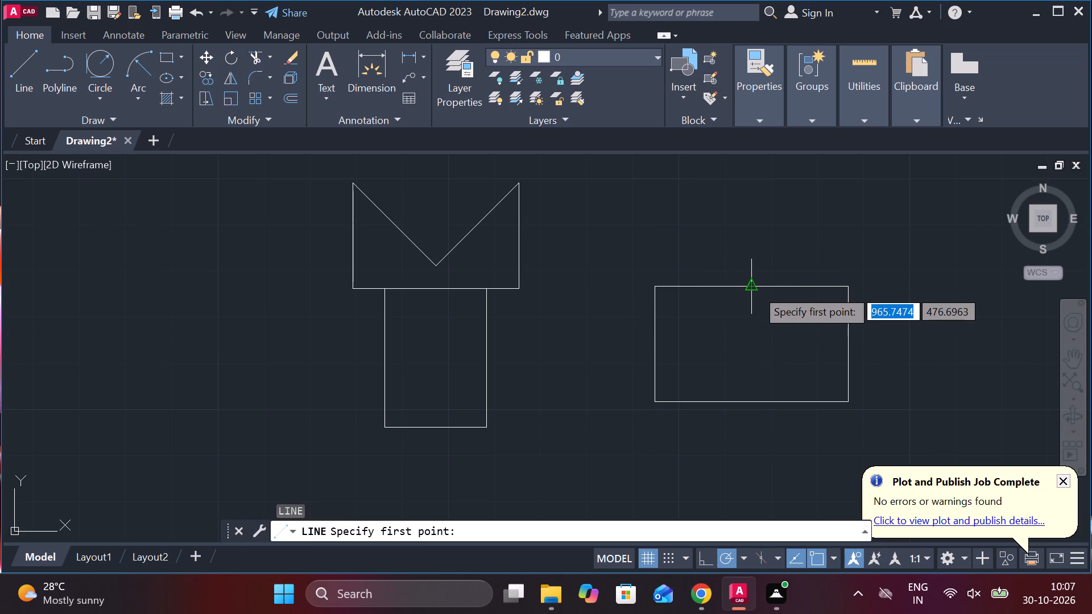
left_click(756, 288)
left_click(750, 401)
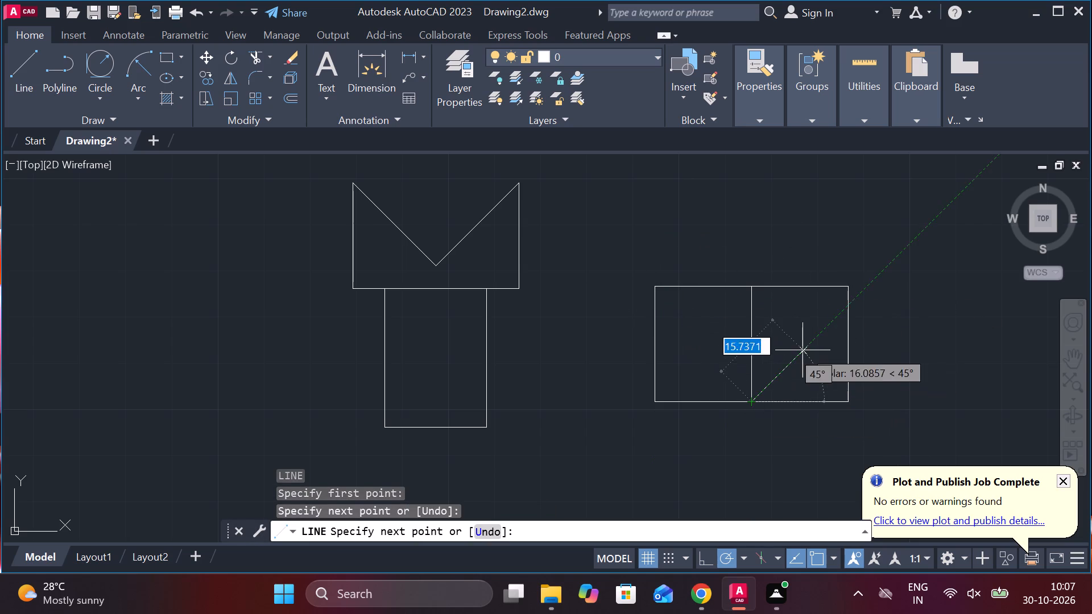
key("Escape")
Offset the 42 by 25 rectangle's vertical centre line 11 units to each side.
middle_click_drag(791, 350, 635, 343)
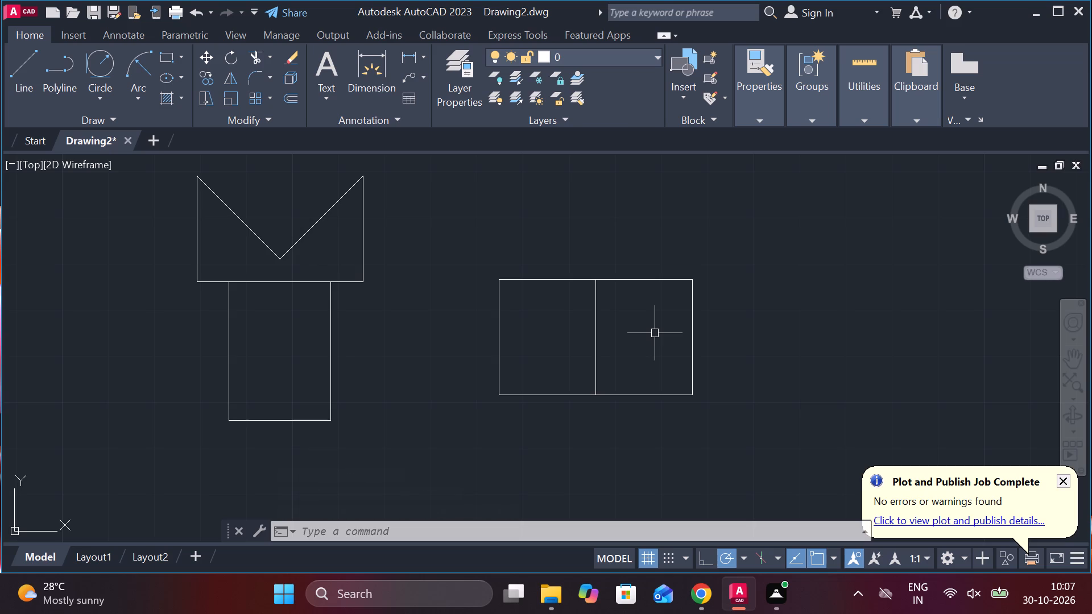
key("Escape")
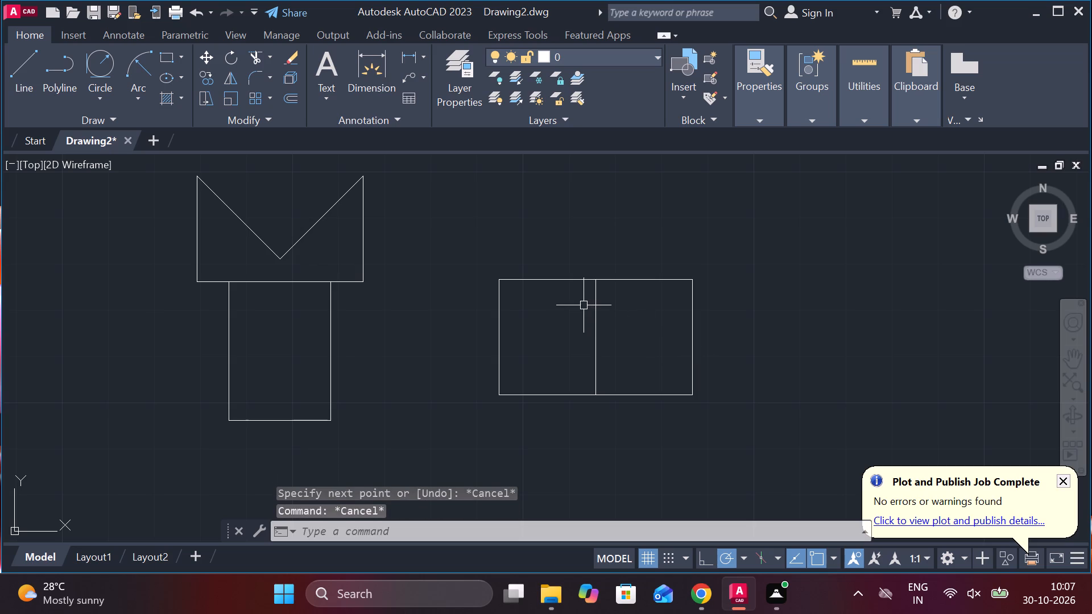
left_click(594, 314)
key("o")
key("Return")
key("Return")
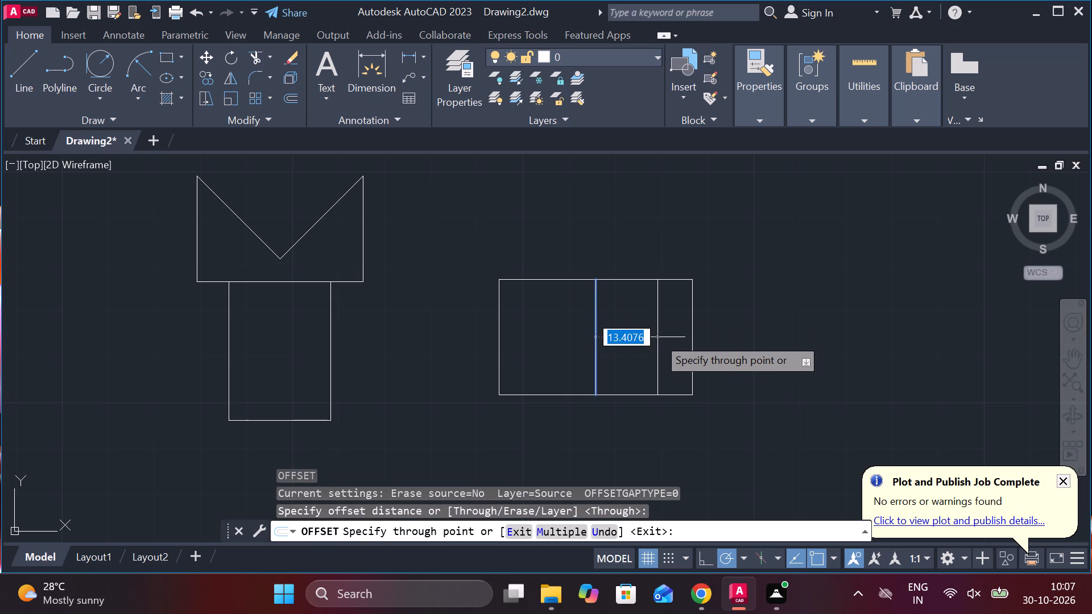
type("11")
key("space")
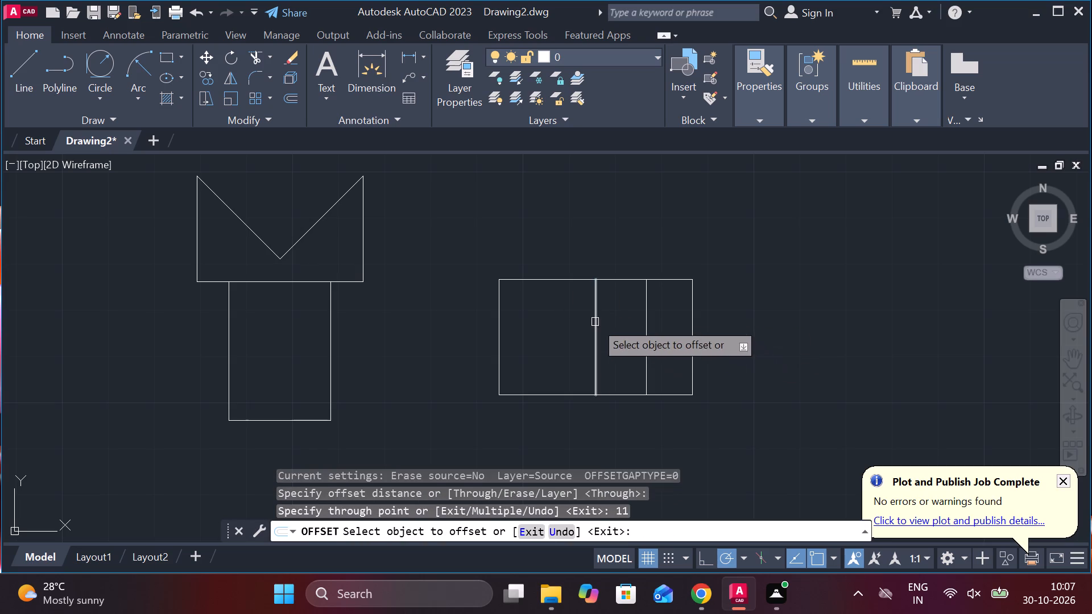
left_click(595, 322)
type("11")
key("space")
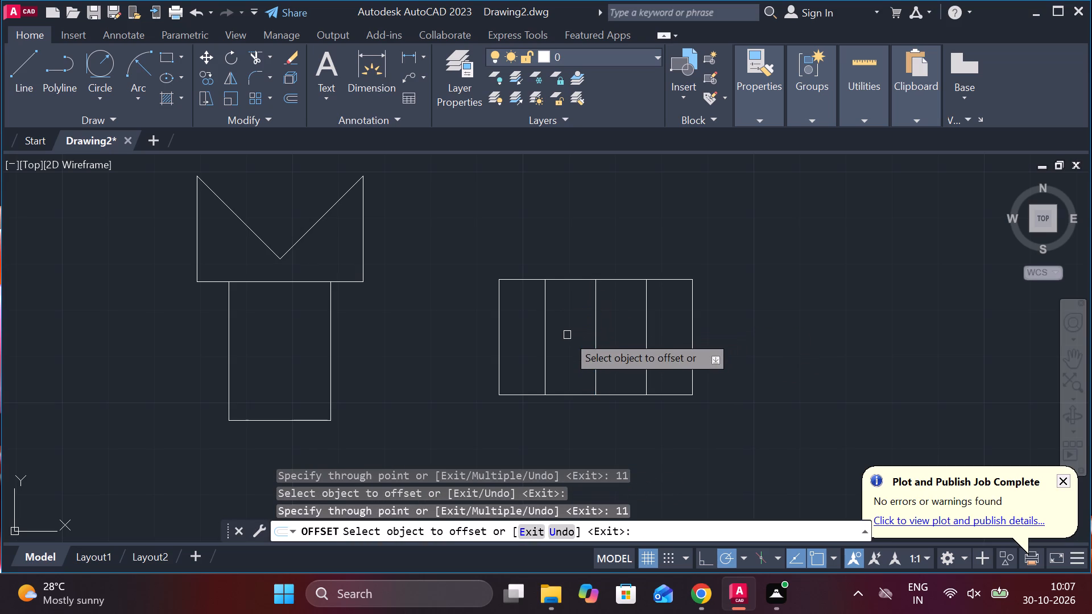
key("Escape")
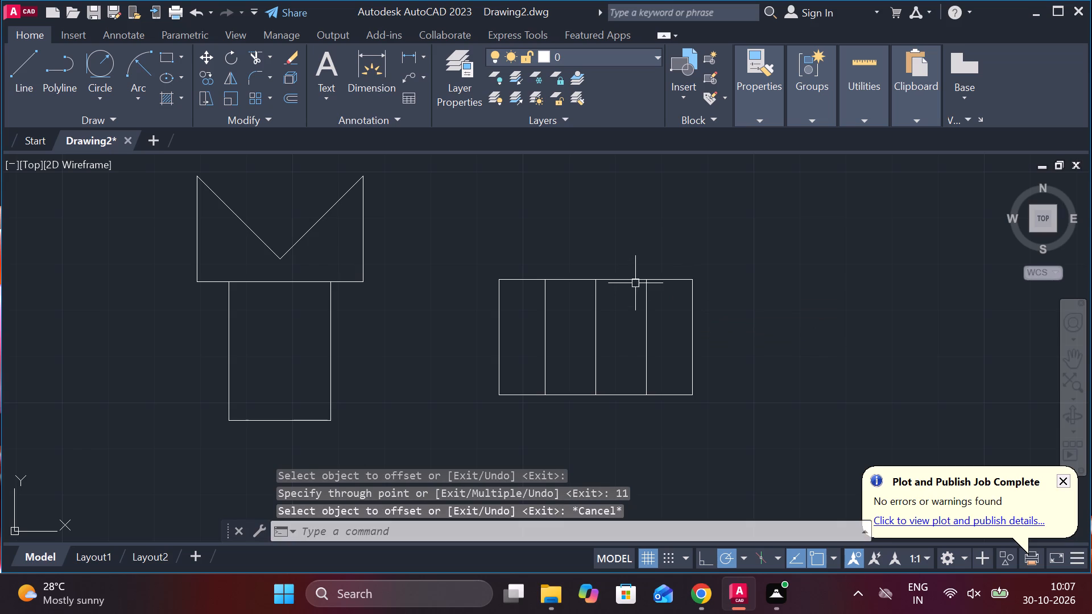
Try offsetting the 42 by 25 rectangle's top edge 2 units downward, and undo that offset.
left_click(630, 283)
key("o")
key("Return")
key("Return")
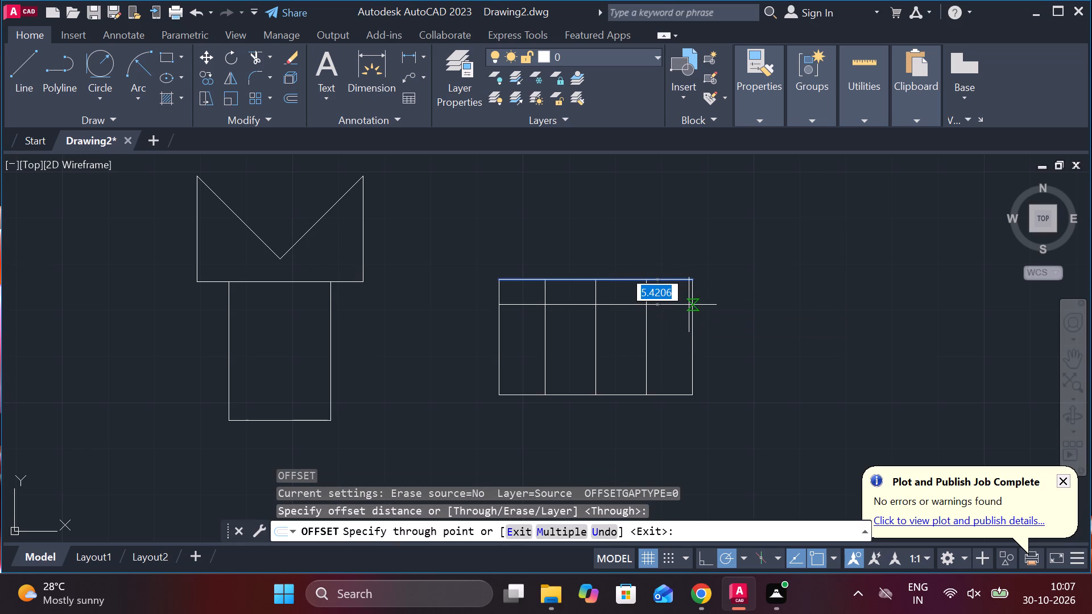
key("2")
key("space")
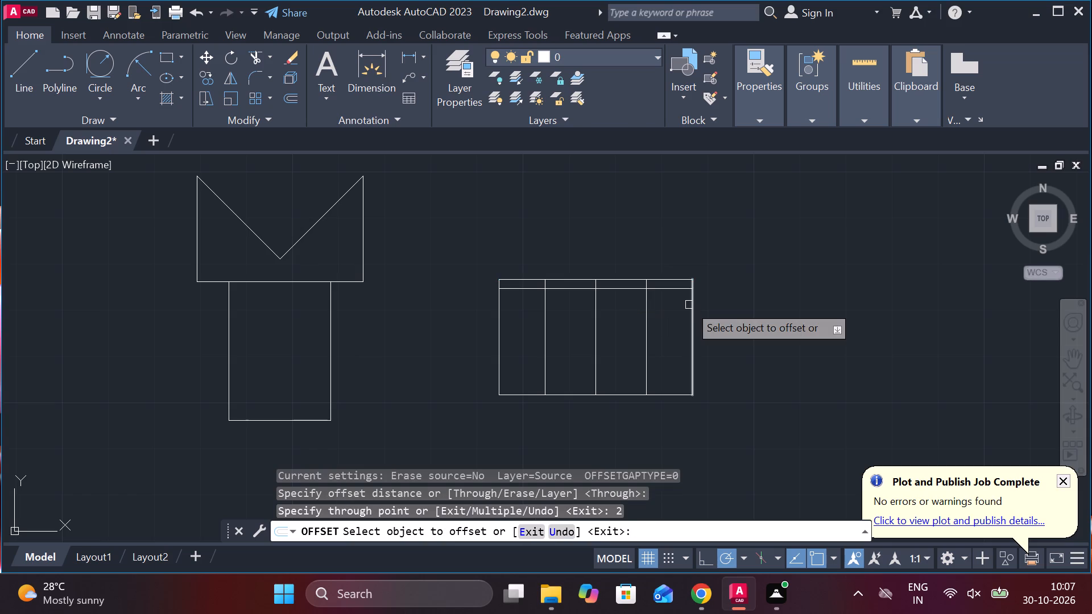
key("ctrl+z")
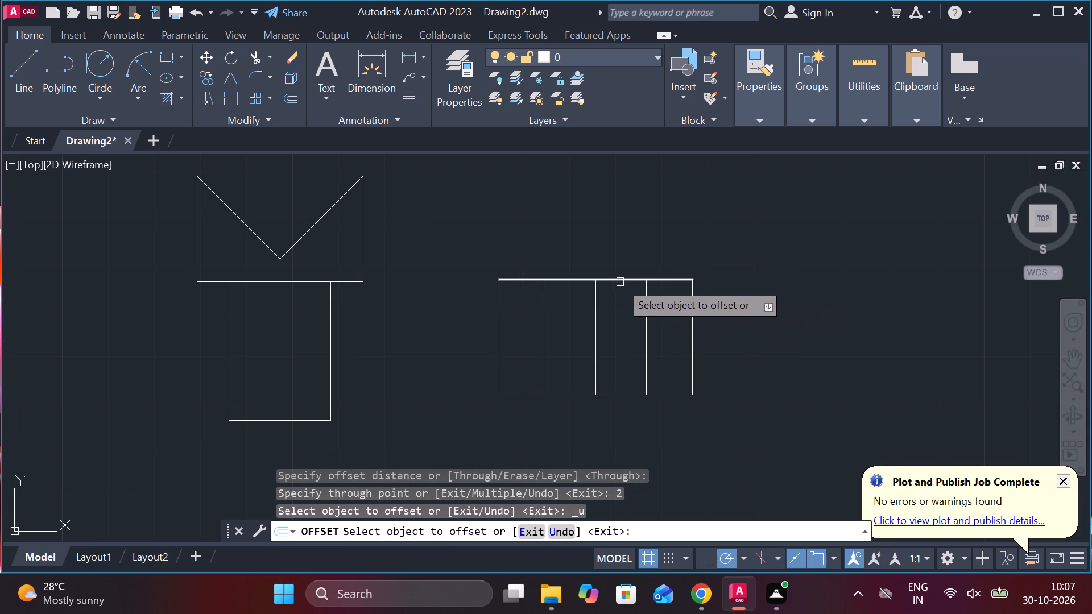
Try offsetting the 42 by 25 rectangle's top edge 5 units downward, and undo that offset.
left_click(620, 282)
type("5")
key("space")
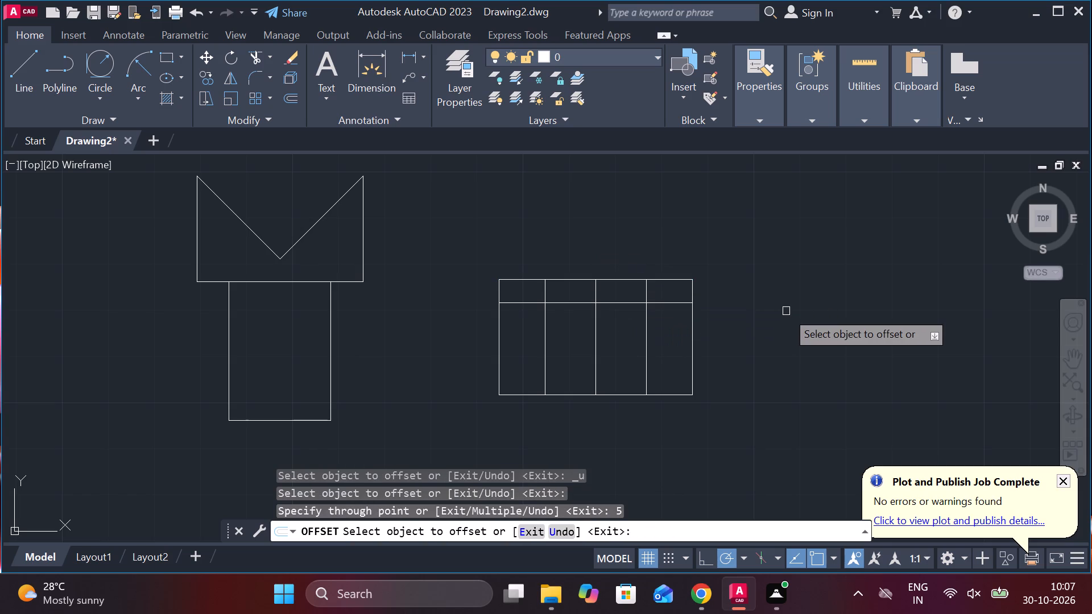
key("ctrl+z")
Offset the 42 by 25 rectangle's top edge 3 units downward.
left_click(621, 278)
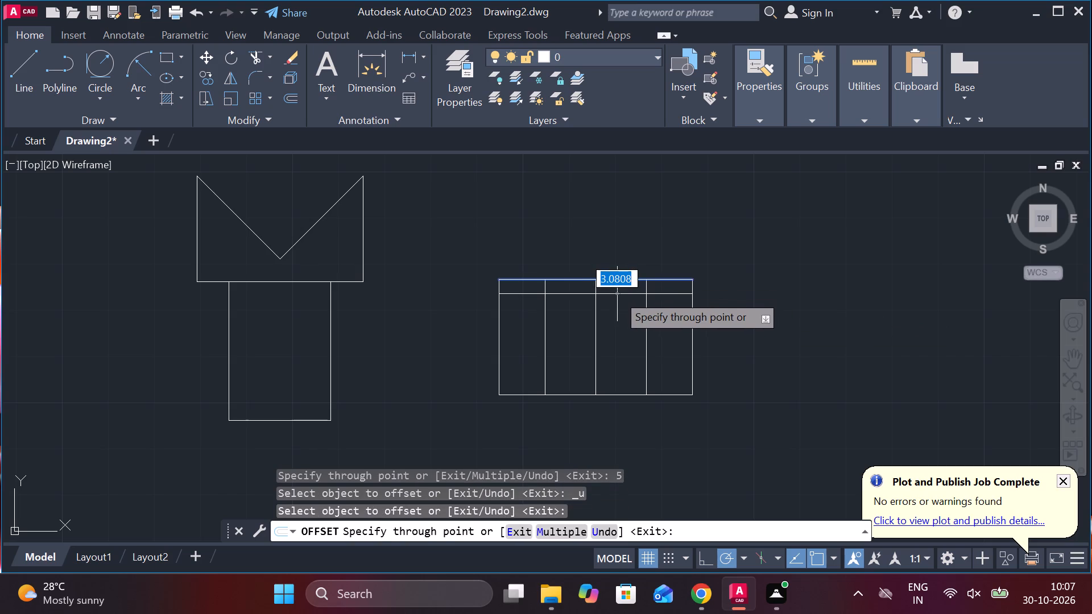
type("3")
key("space")
key("Escape")
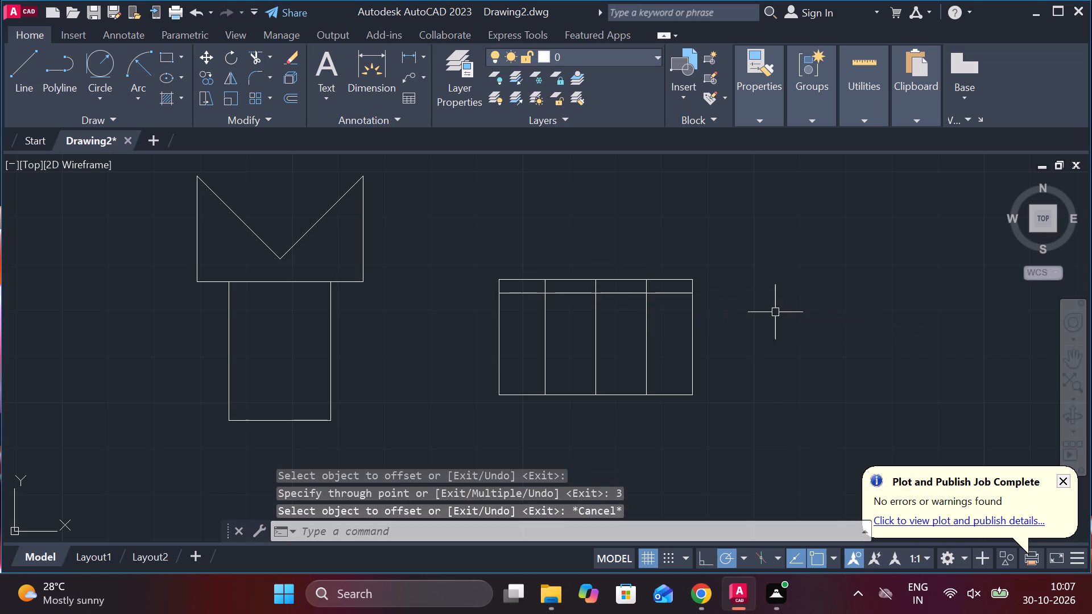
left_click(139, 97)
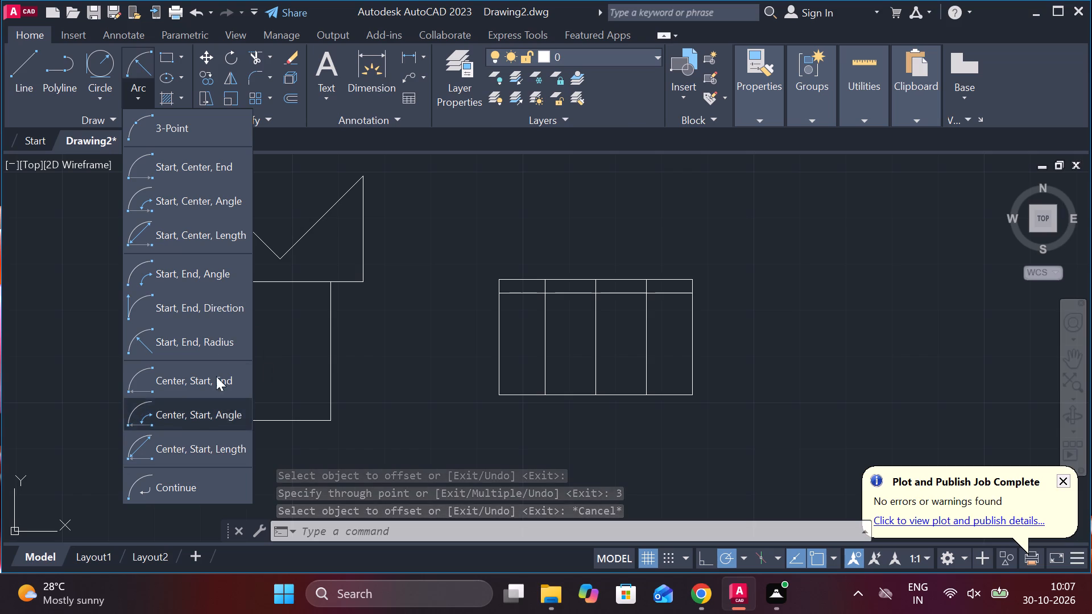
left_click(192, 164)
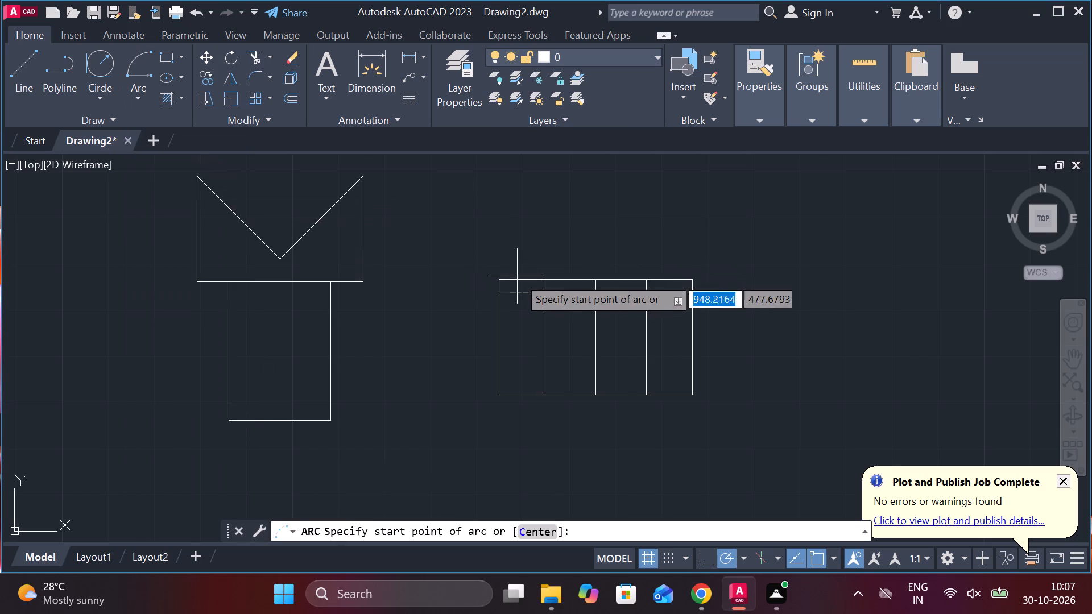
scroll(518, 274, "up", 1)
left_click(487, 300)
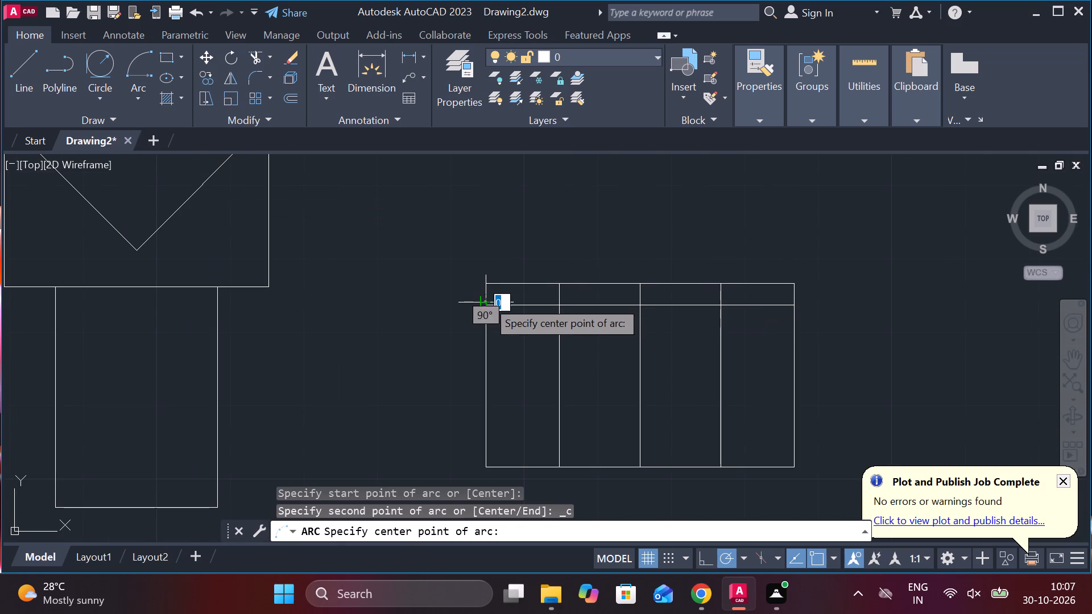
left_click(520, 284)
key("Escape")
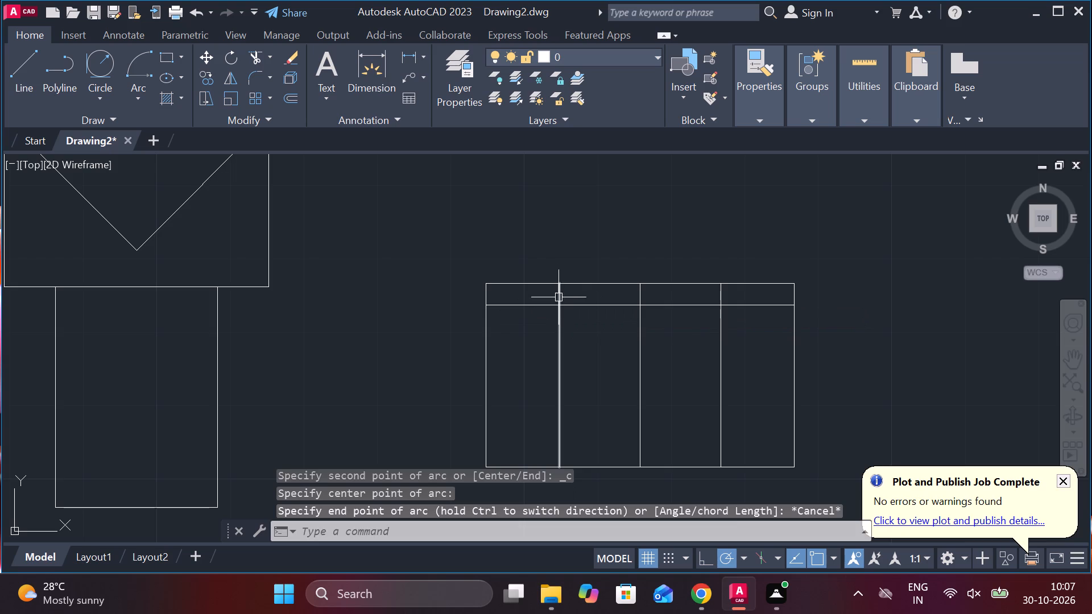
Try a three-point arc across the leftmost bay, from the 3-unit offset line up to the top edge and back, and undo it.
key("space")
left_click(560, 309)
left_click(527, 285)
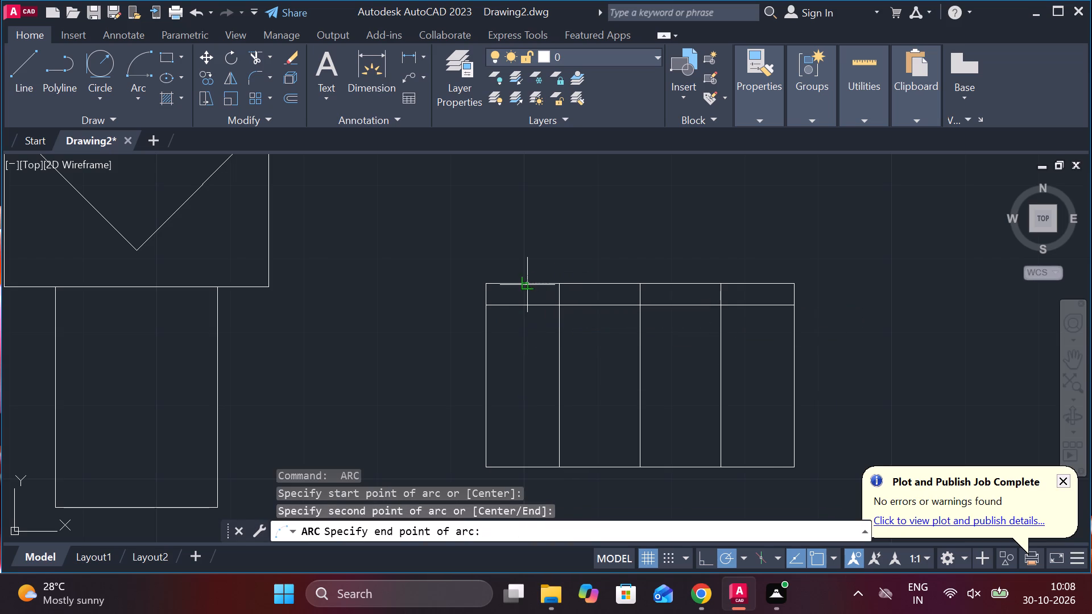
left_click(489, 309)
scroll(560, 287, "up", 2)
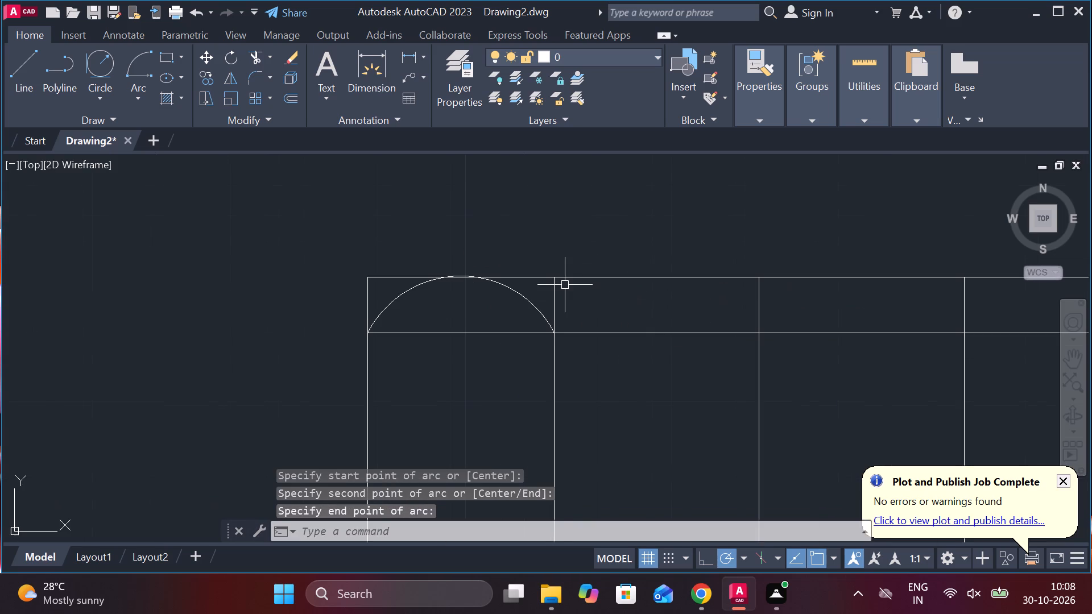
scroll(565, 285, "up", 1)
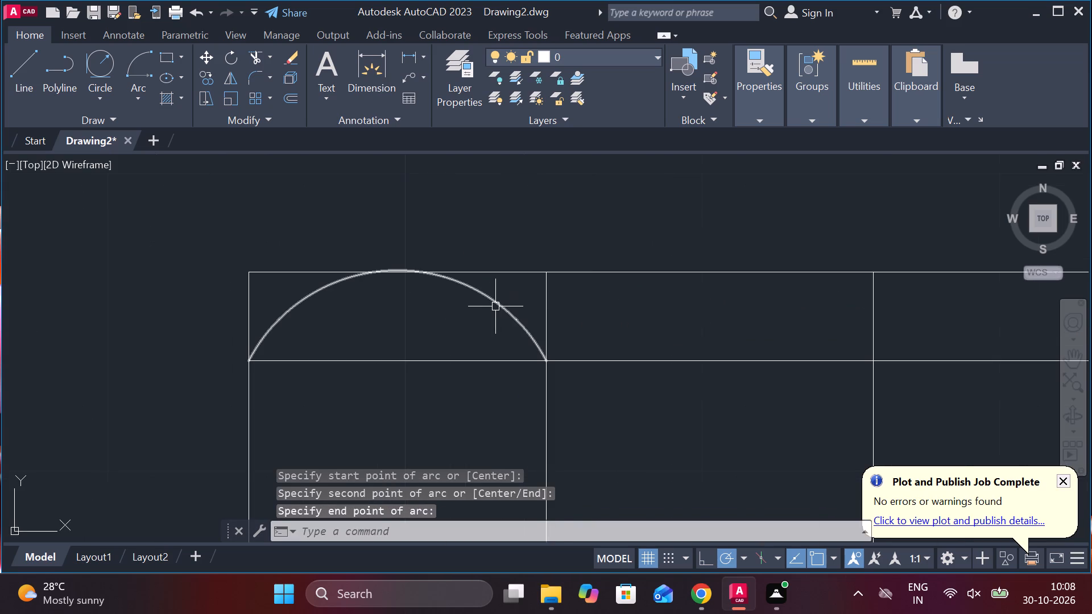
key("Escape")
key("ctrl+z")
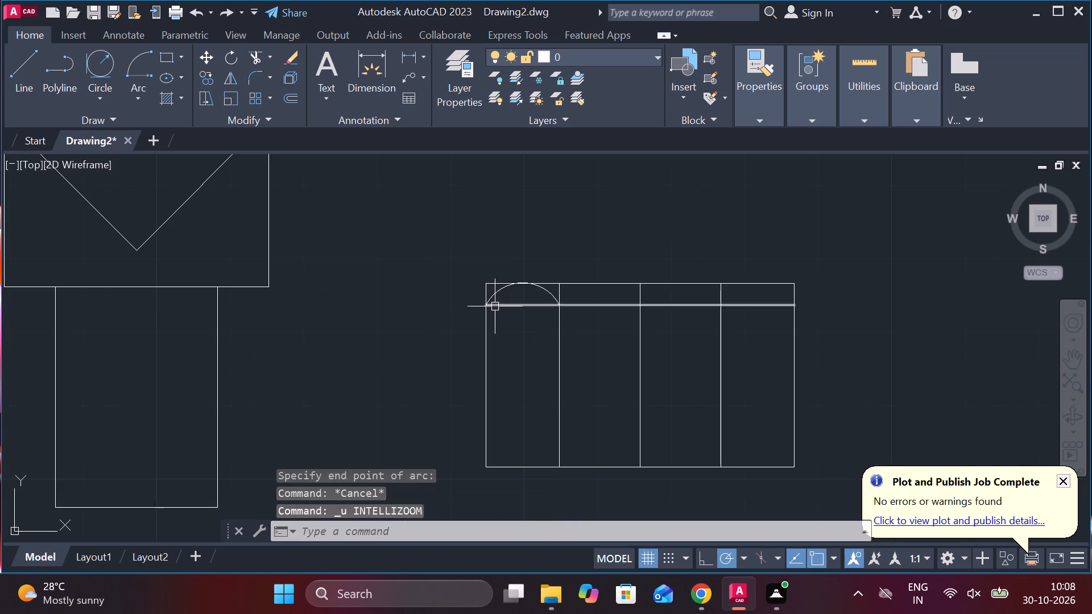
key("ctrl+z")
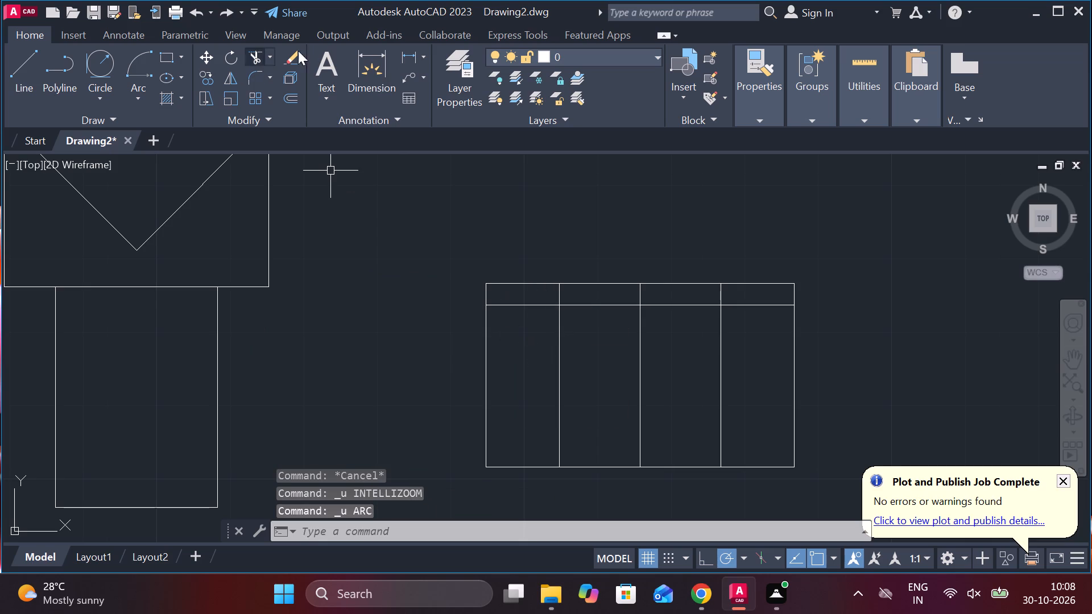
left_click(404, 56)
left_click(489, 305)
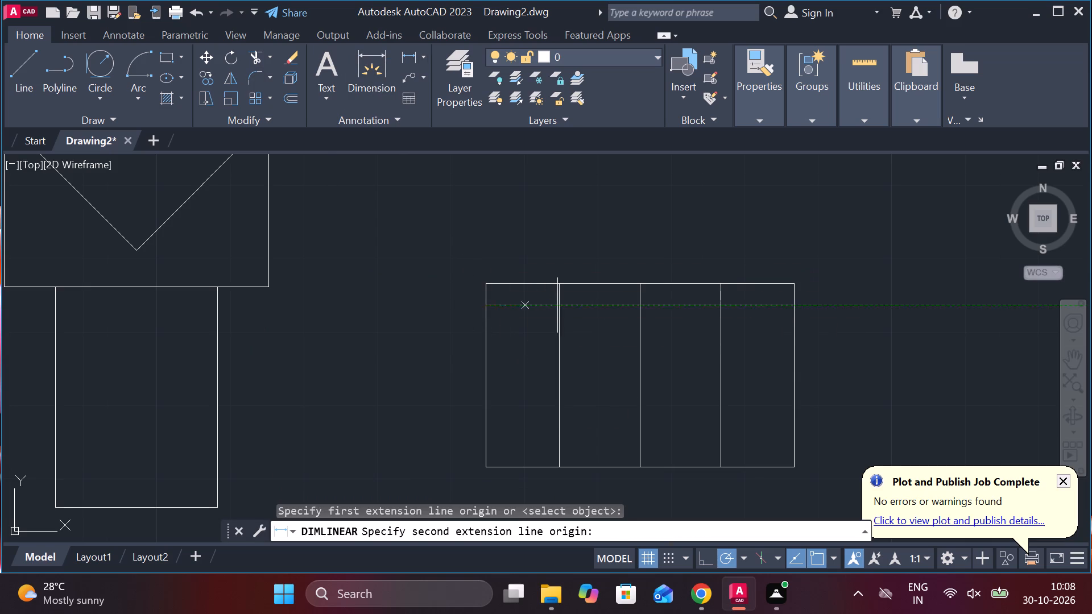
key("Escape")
Offset the left inner vertical line 5 units to the left and the right inner vertical line 5 units to the right.
left_click(559, 343)
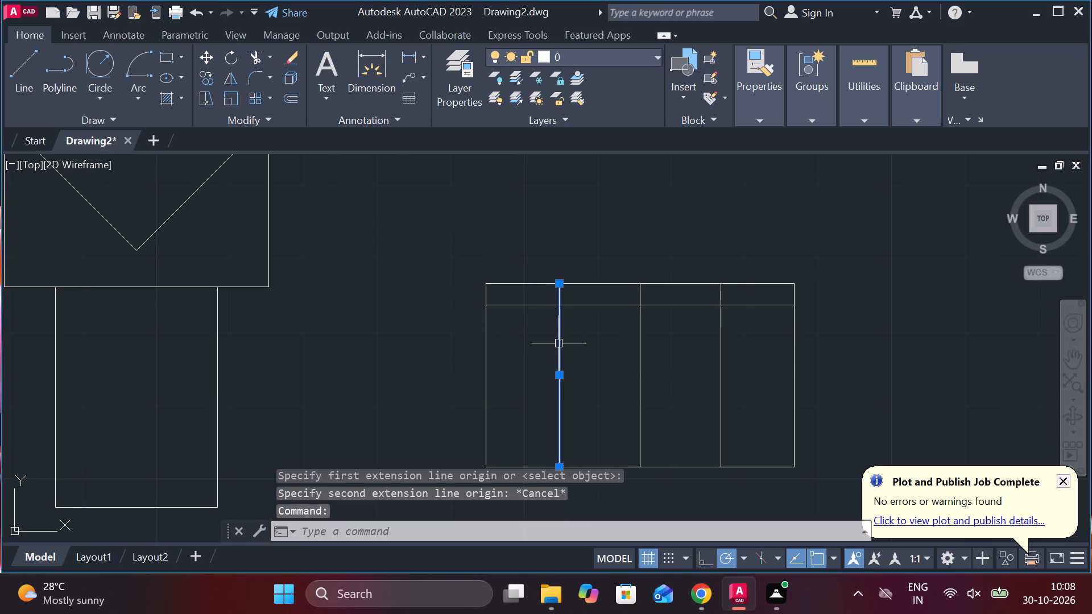
key("o")
key("Return")
key("Return")
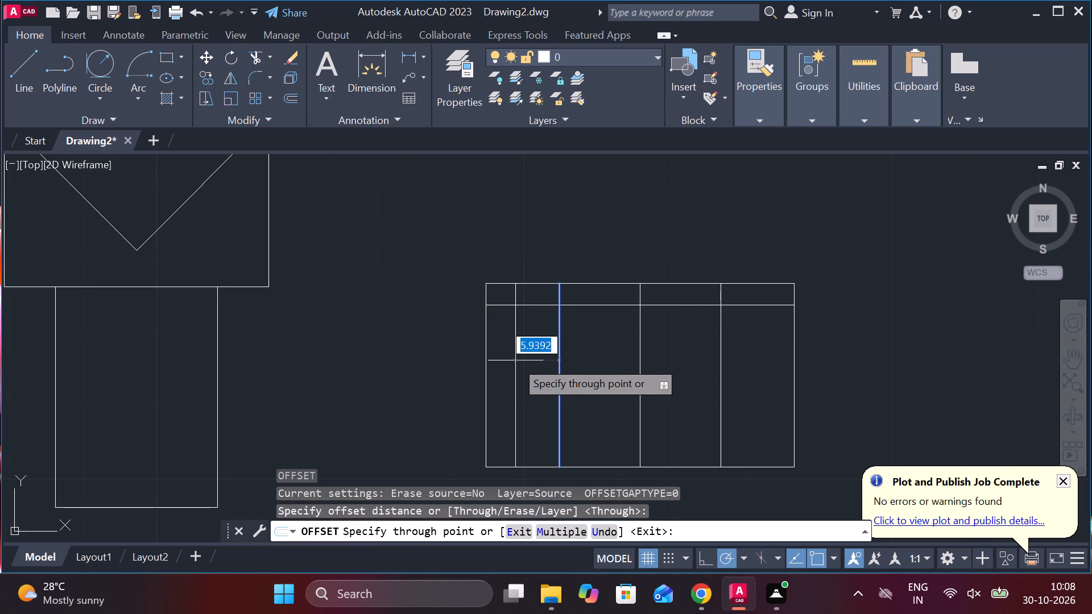
type("5")
key("space")
left_click(722, 362)
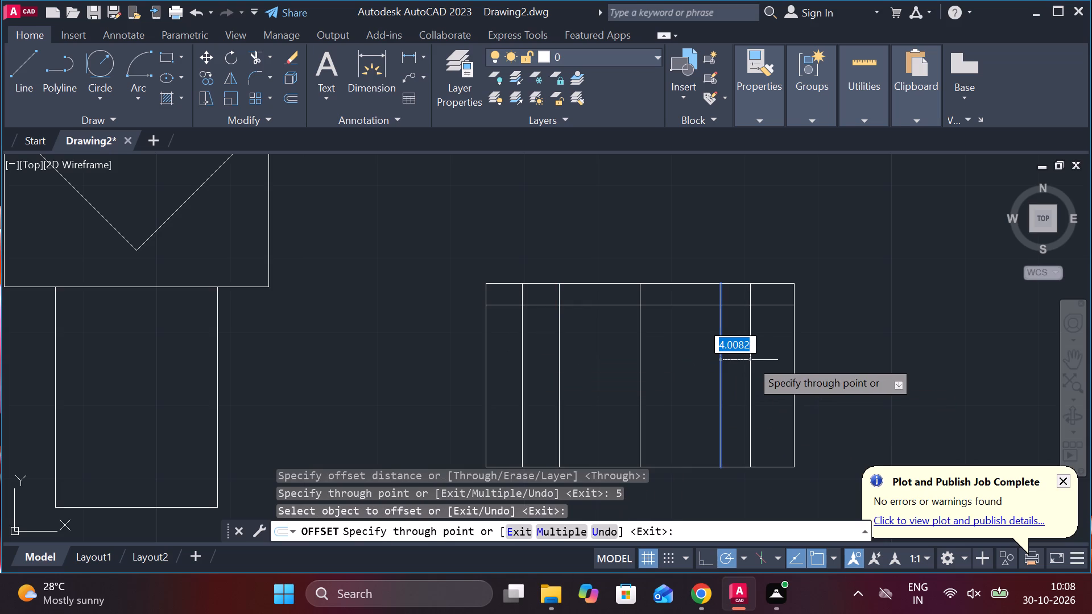
type("5")
key("space")
key("Escape")
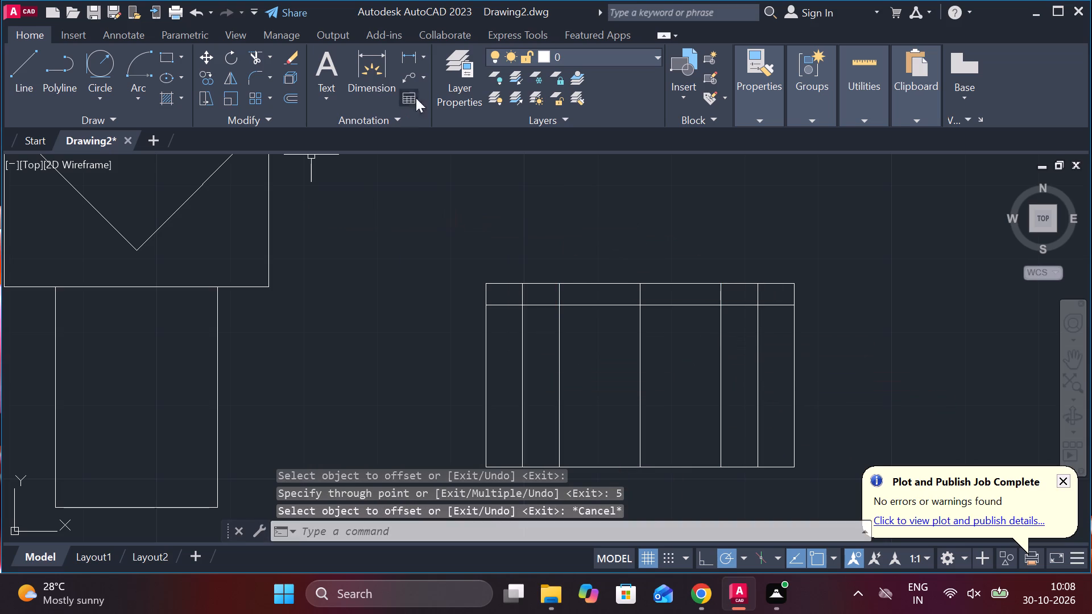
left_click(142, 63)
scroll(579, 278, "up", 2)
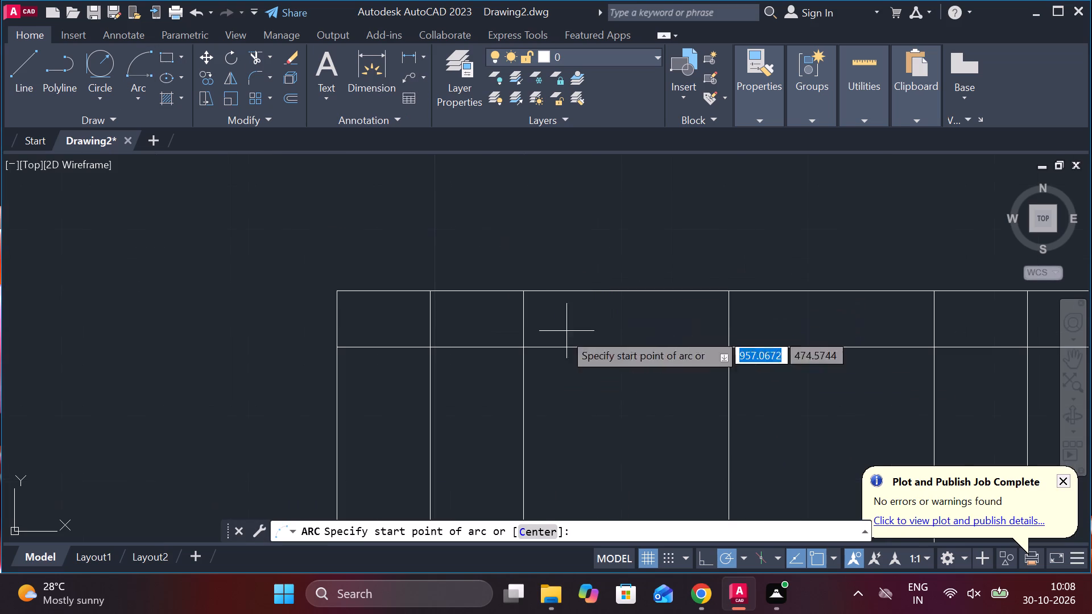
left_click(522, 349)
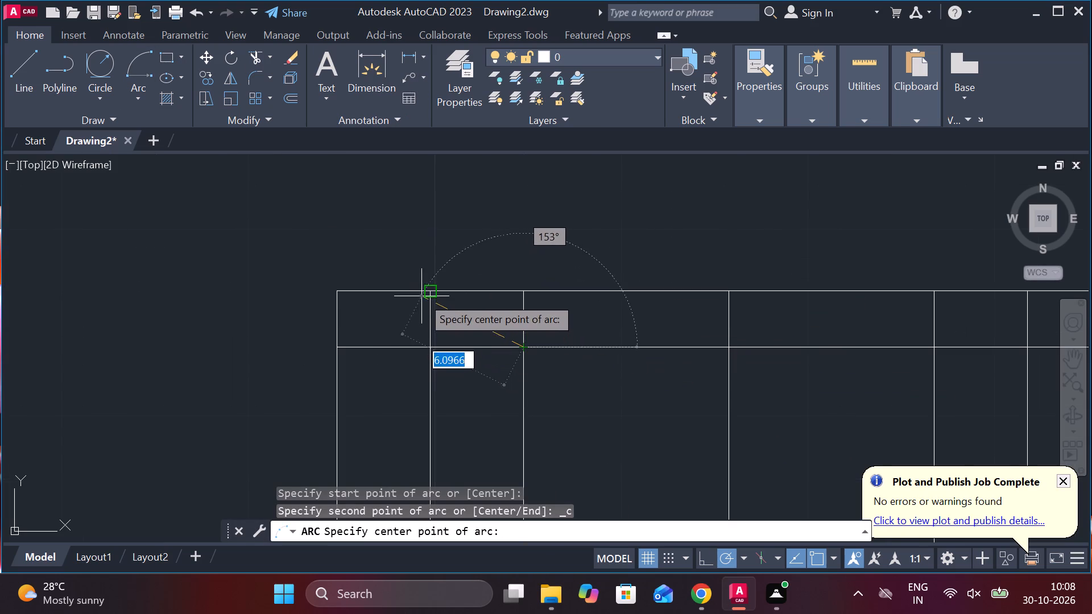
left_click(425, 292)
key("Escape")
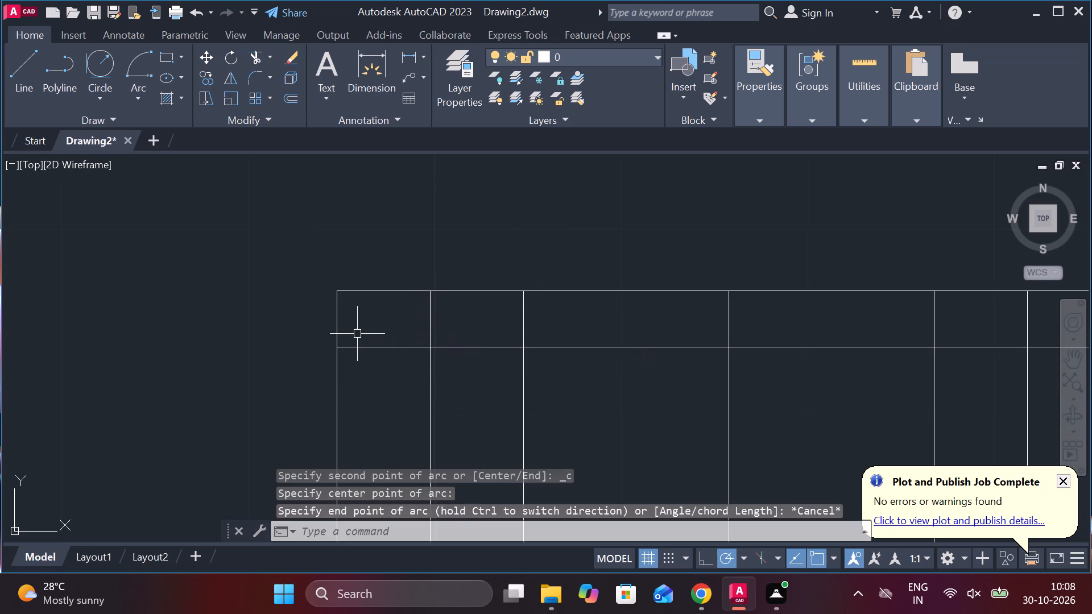
Draw a three-point arc spanning the leftmost bay between its 3-unit offset line corners, passing through the 5-unit offset line's top end.
key("space")
left_click(345, 345)
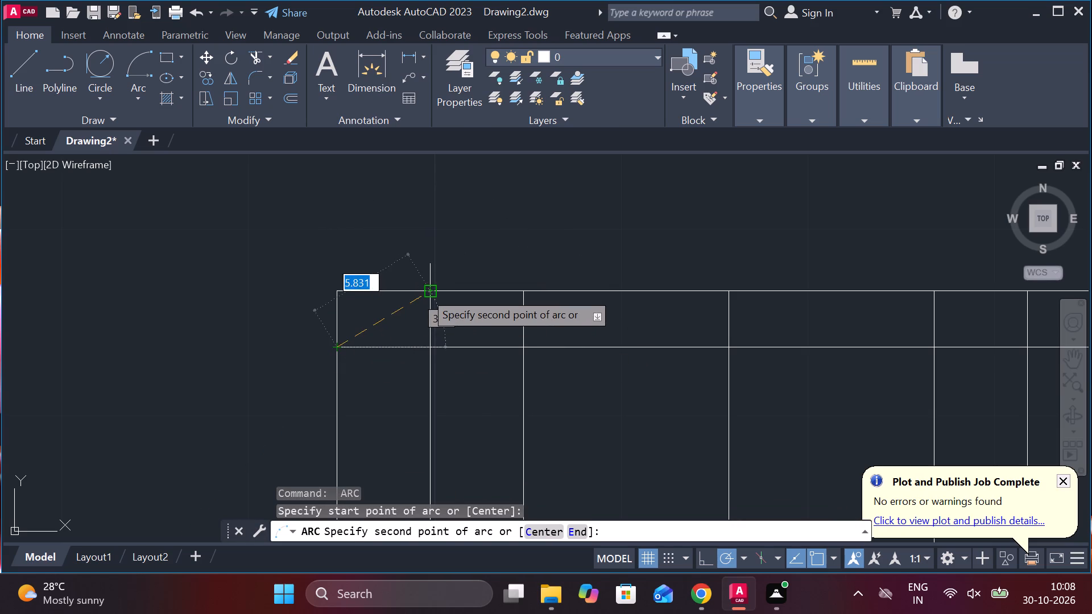
left_click(427, 292)
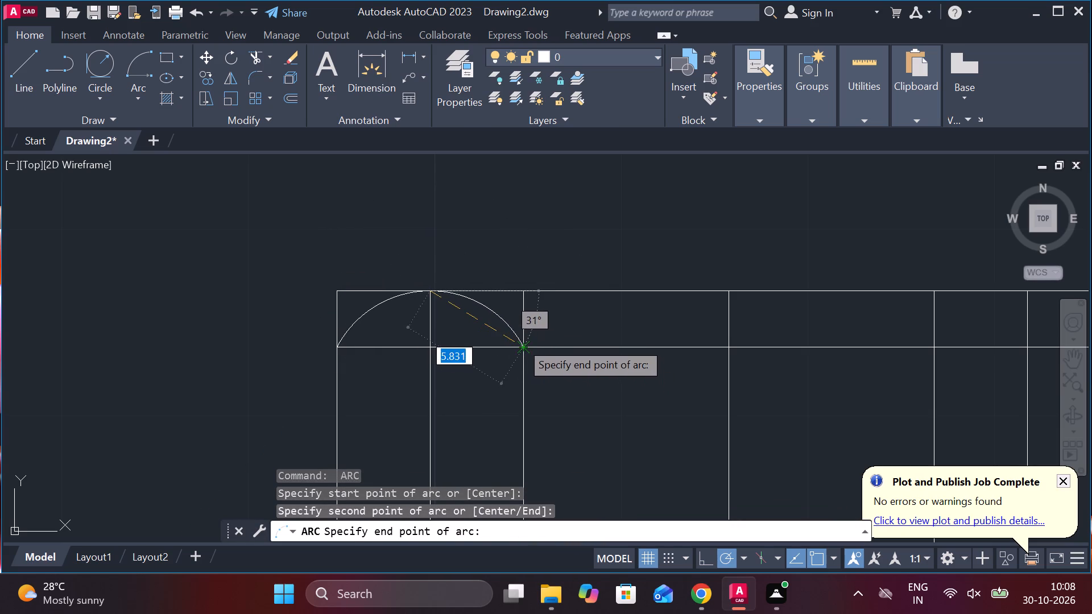
left_click(520, 342)
Draw a three-point arc between the two inner verticals at the 3-unit offset line, passing through the centre line's top end.
middle_click_drag(638, 327, 602, 326)
key("space")
left_click(495, 341)
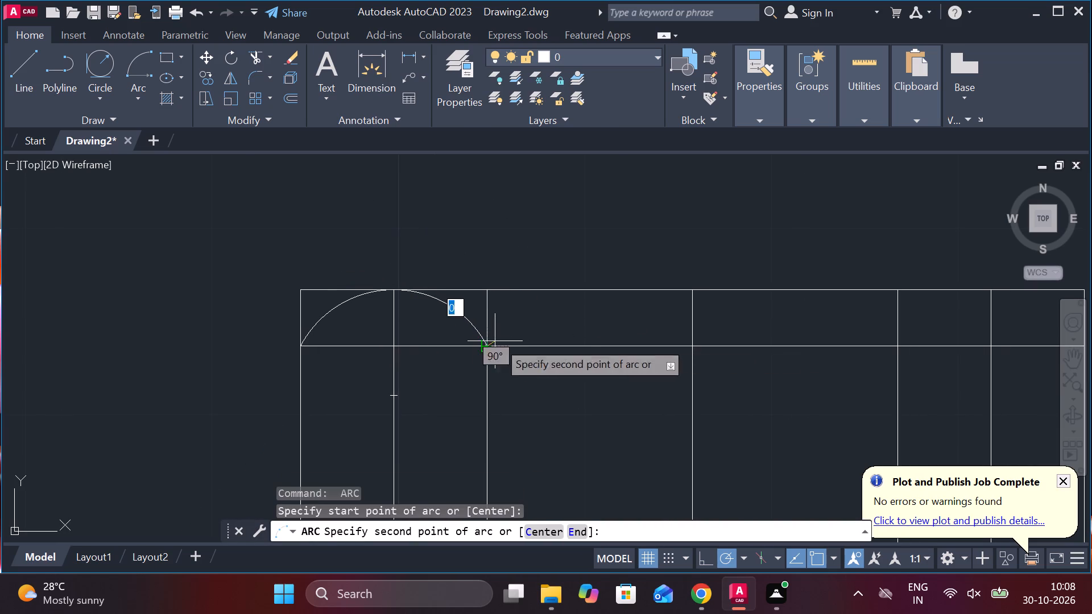
left_click(693, 292)
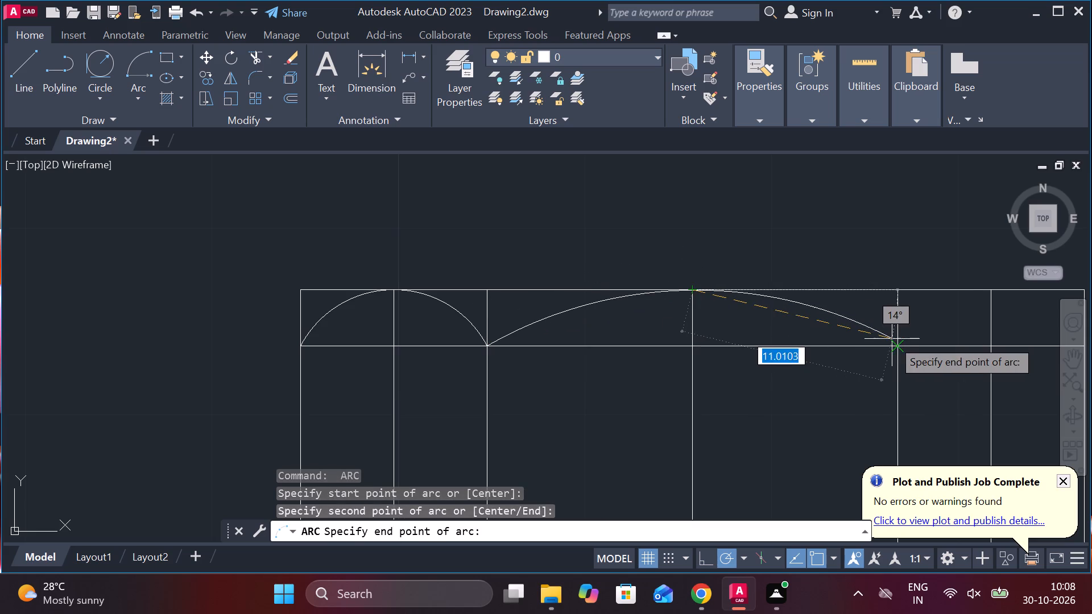
left_click(892, 339)
Draw a three-point arc spanning the rightmost bay at the 3-unit offset line, passing through the 5-unit offset line's top end.
middle_click_drag(885, 383, 704, 395)
key("space")
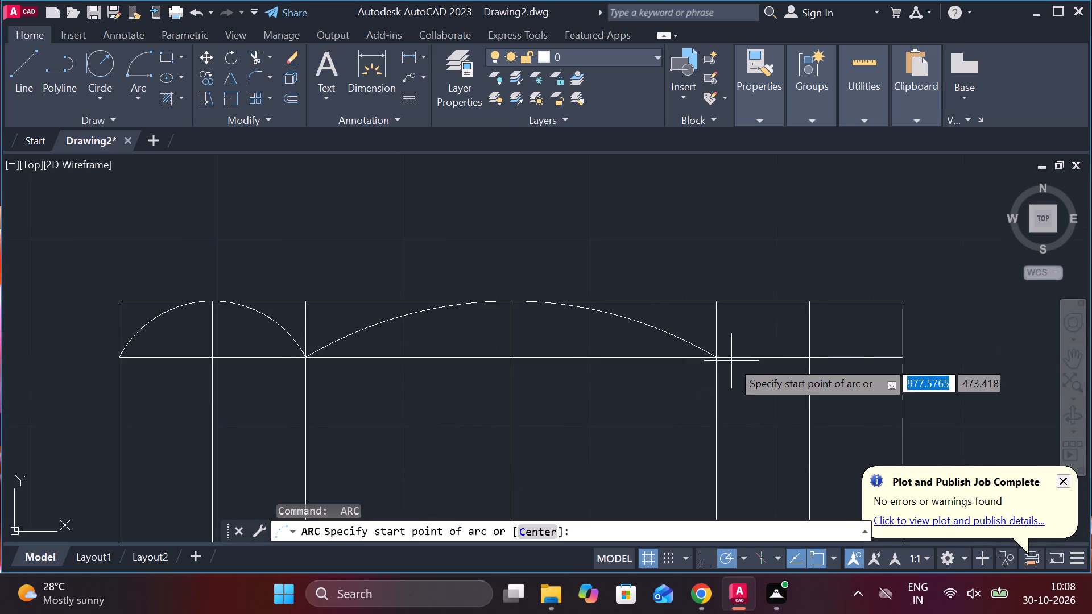
left_click(722, 355)
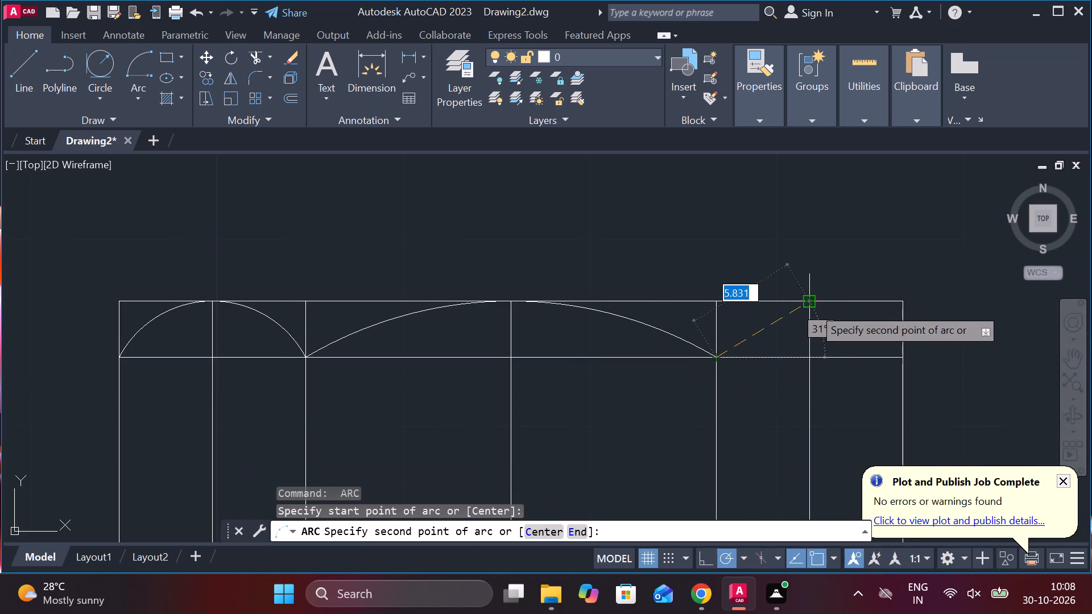
left_click(813, 307)
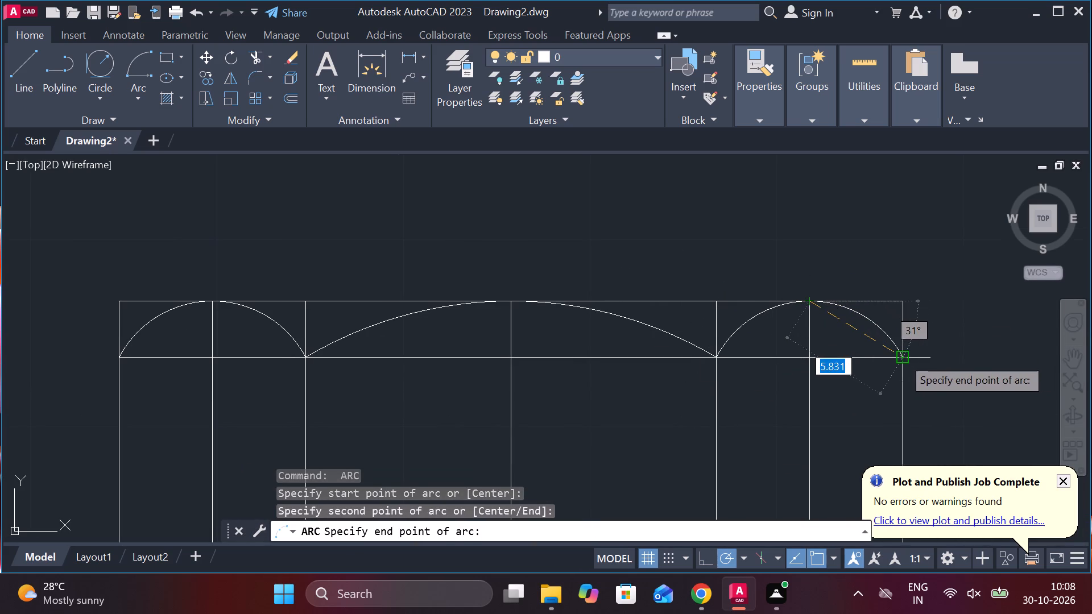
left_click(902, 357)
scroll(1003, 357, "down", 1)
middle_click_drag(746, 402, 693, 394)
key("Escape")
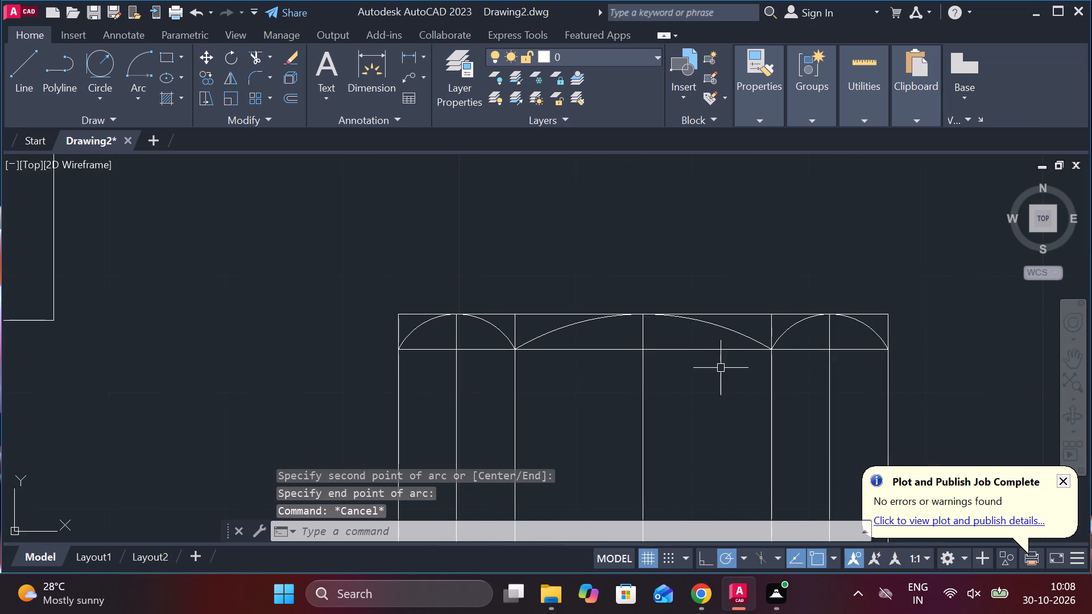
Trim away both 5-unit offset vertical lines beneath the two small outer arcs, above and below the horizontal offset line.
type("TR")
key("space")
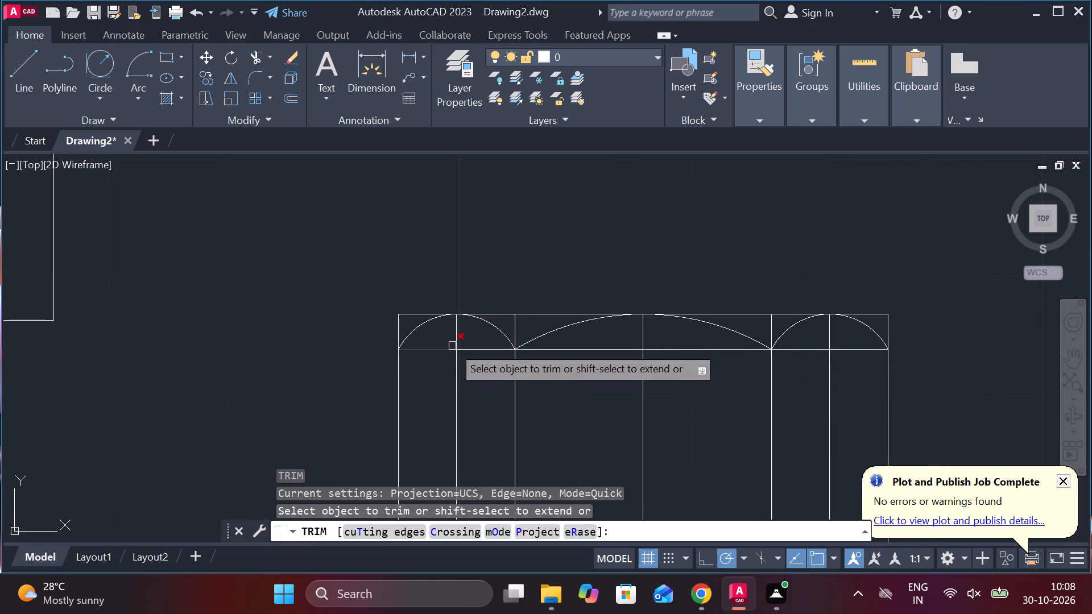
left_click(454, 338)
left_click(465, 397)
double_click(444, 389)
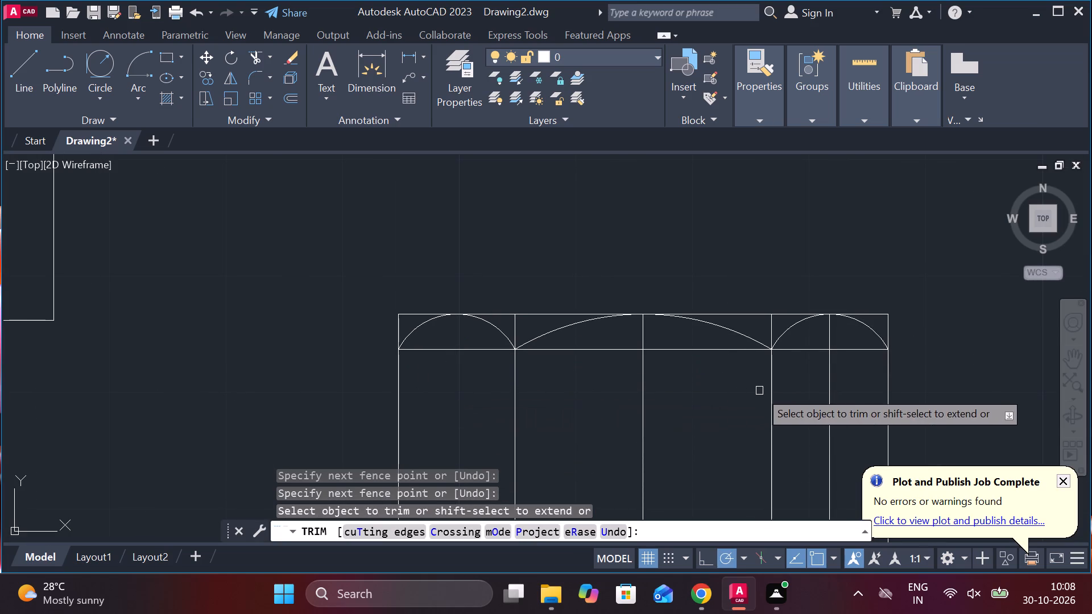
left_click(829, 393)
left_click(832, 339)
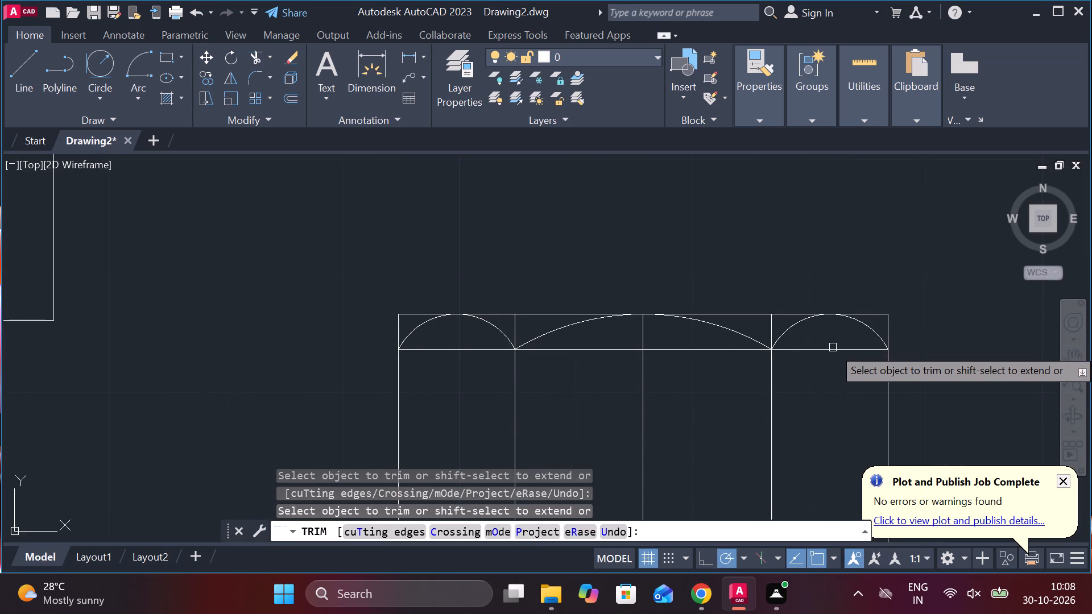
Trim away the horizontal offset line under the right and middle arcs, and the centre line's upper end within the middle arc.
left_click(833, 347)
left_click(722, 357)
double_click(707, 346)
left_click(642, 337)
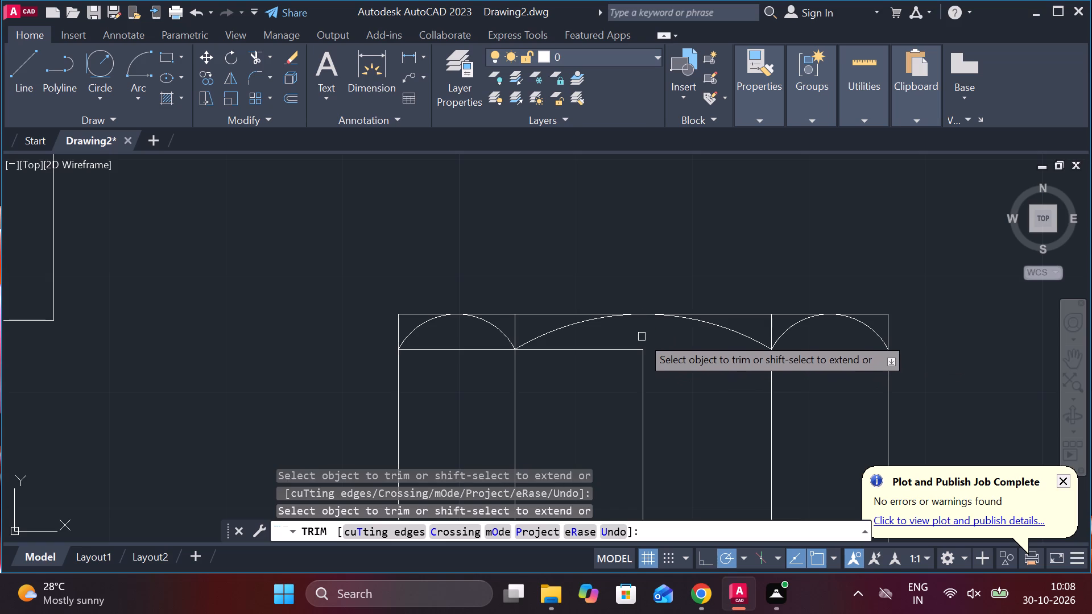
left_click(619, 346)
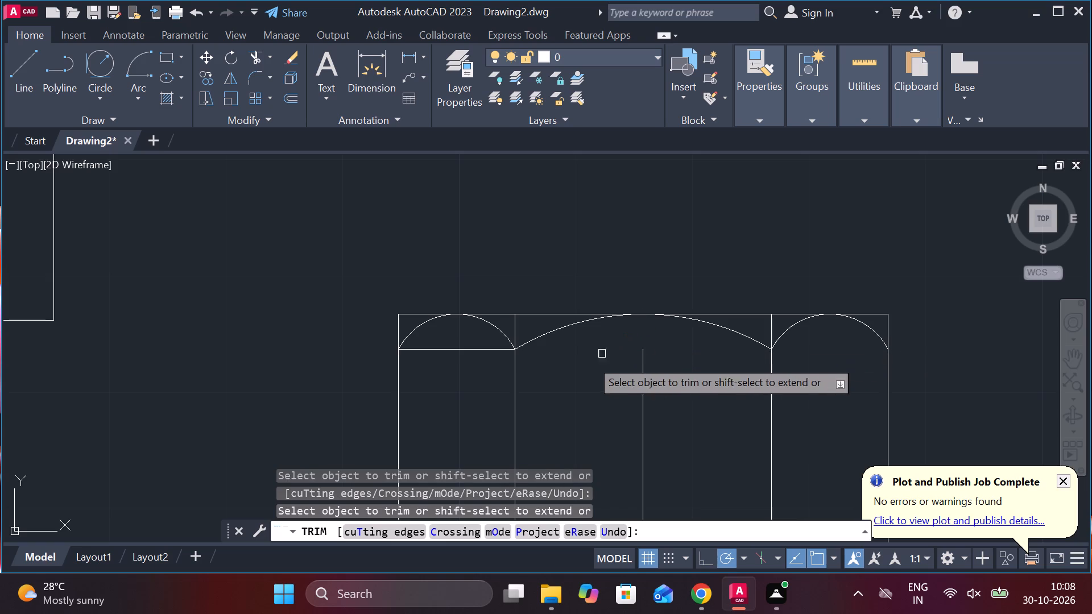
Trim away the left inner vertical's end above the arcs and the horizontal offset line under the left arc.
left_click(438, 354)
left_click(450, 350)
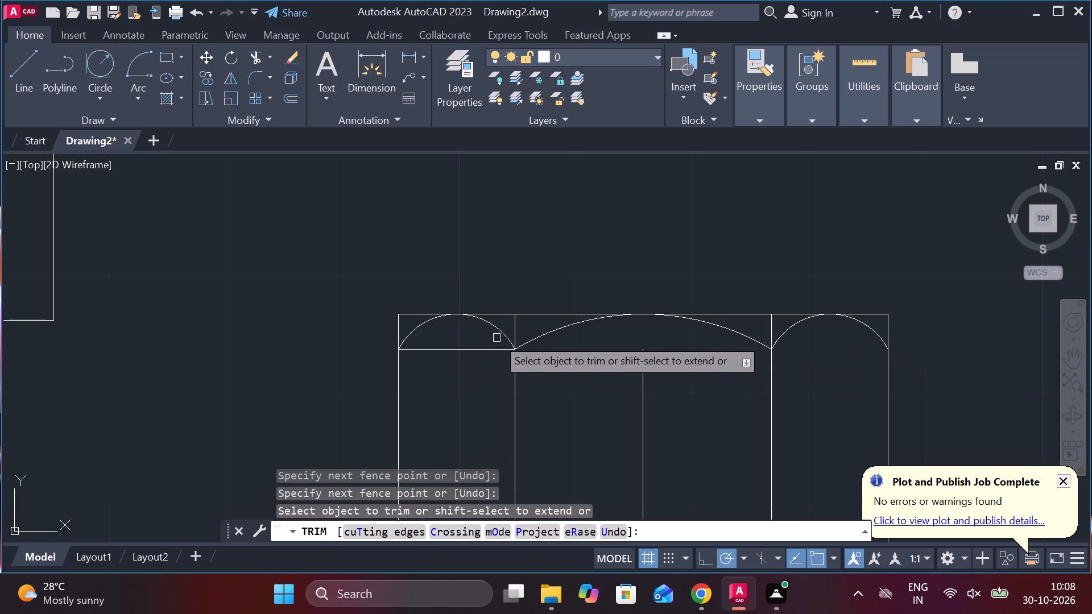
left_click(519, 325)
left_click(460, 354)
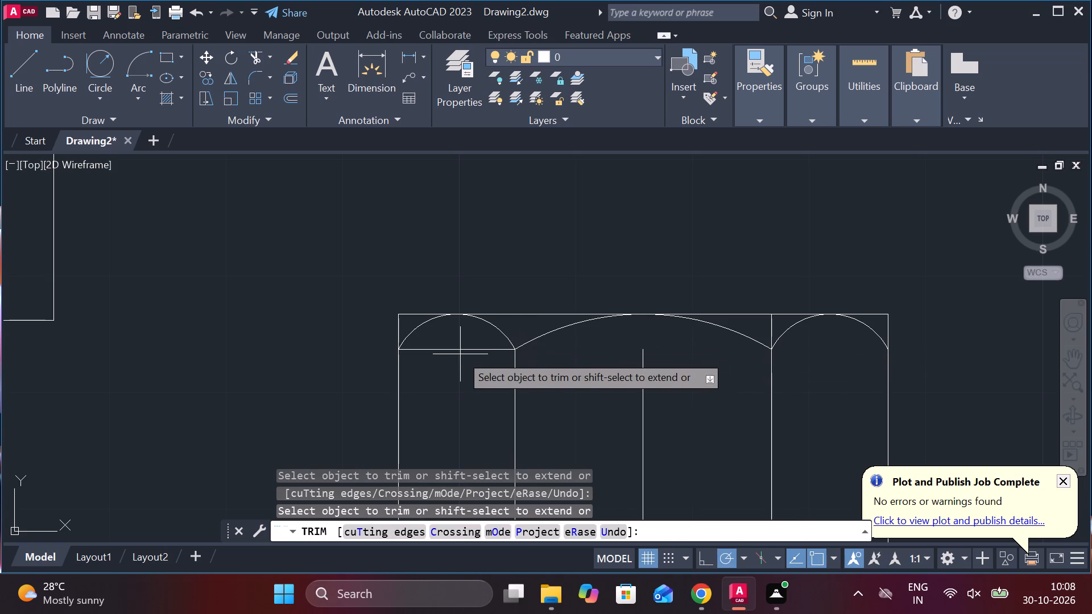
left_click(460, 343)
Trim away both square outer top corners beyond the small arcs and the right inner vertical's end above the arcs.
left_click(399, 334)
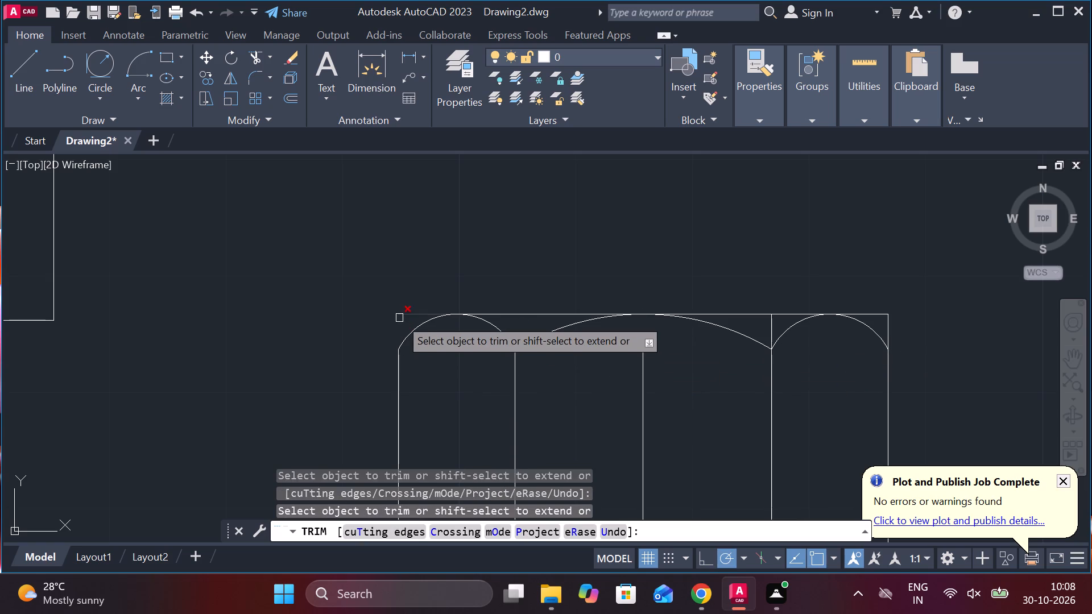
left_click(399, 317)
left_click(767, 327)
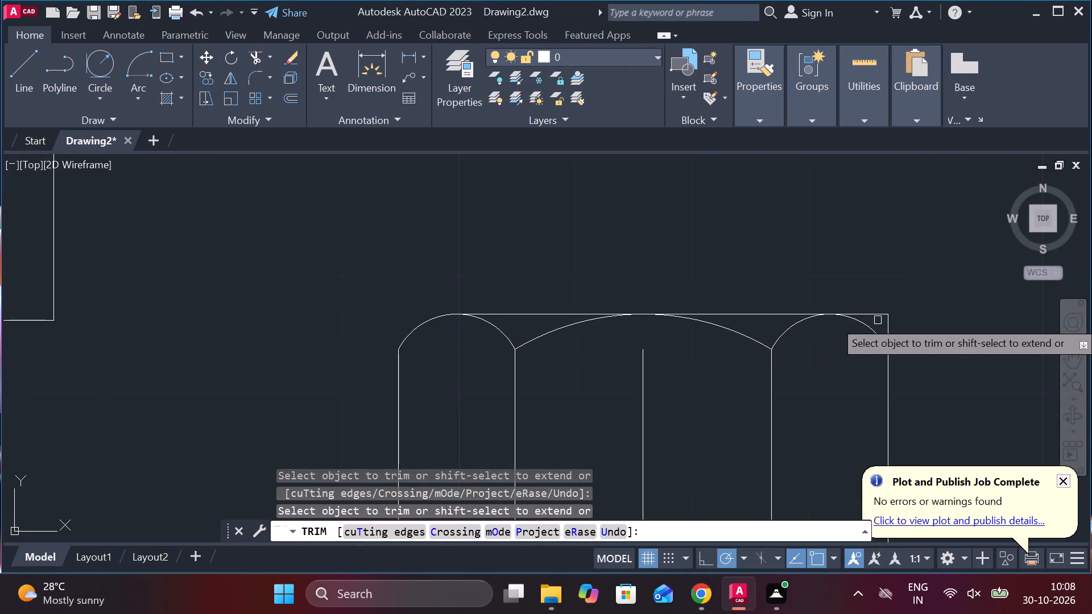
left_click(888, 318)
left_click(892, 326)
left_click(880, 319)
scroll(926, 325, "down", 3)
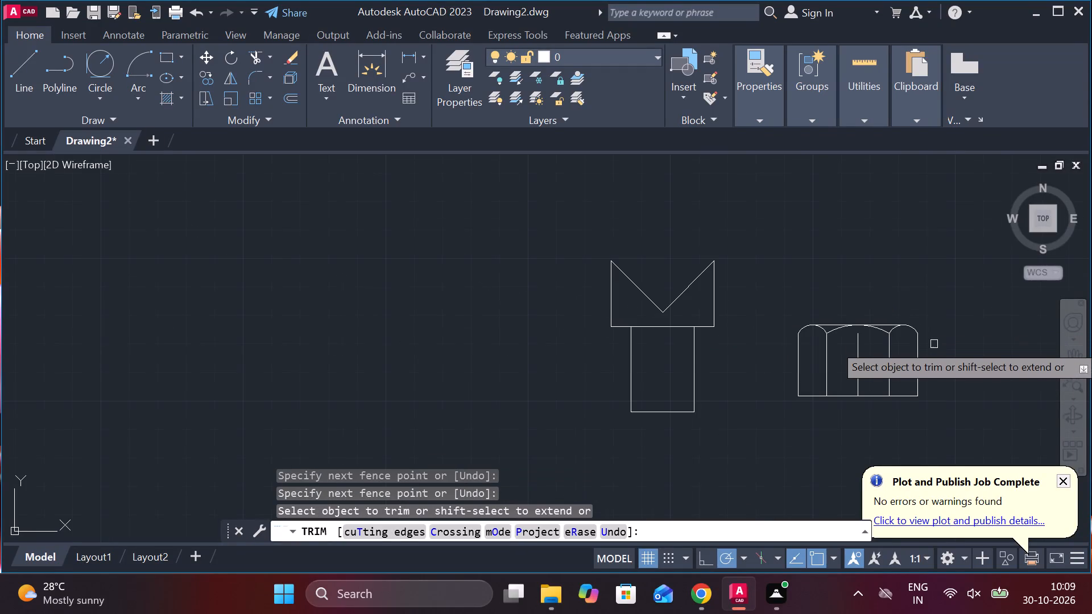
middle_click_drag(919, 367, 738, 367)
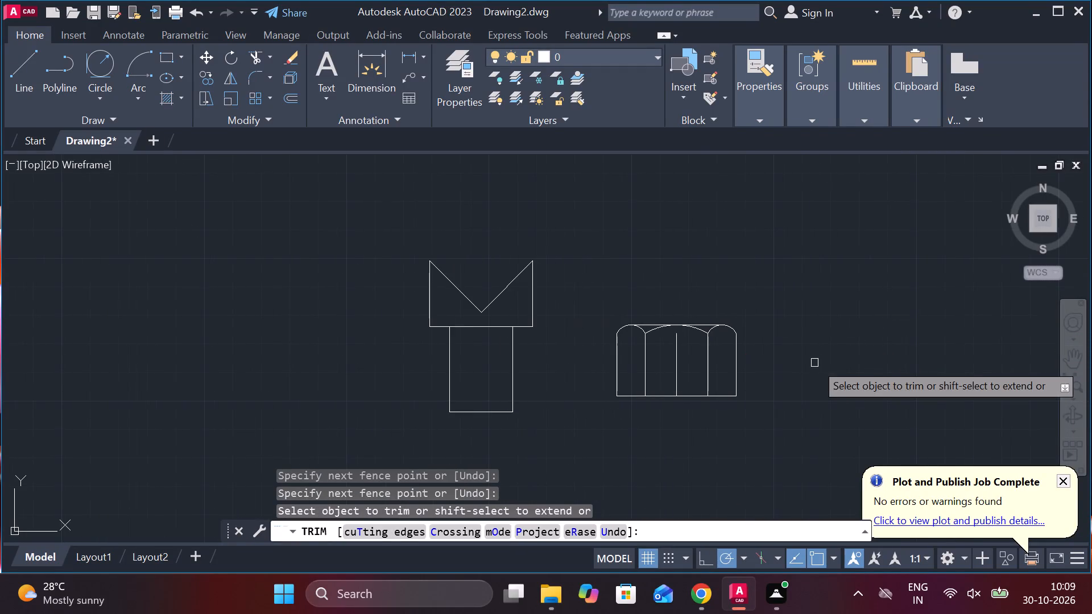
key("Escape")
Extend the centre line of the three-arc shape up to the top of the middle arc.
key("e")
key("x")
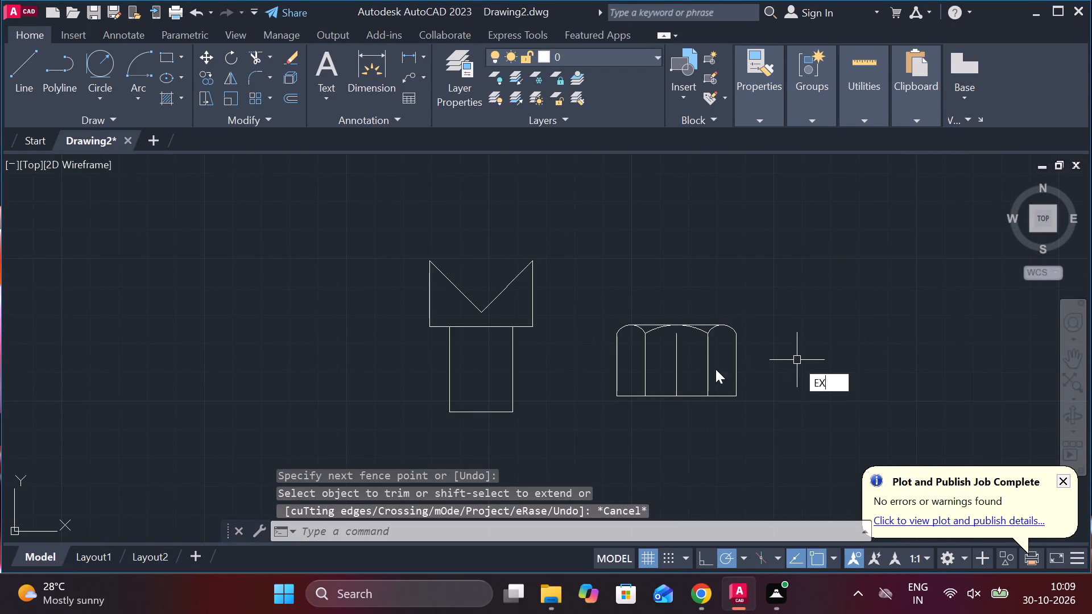
left_click(866, 394)
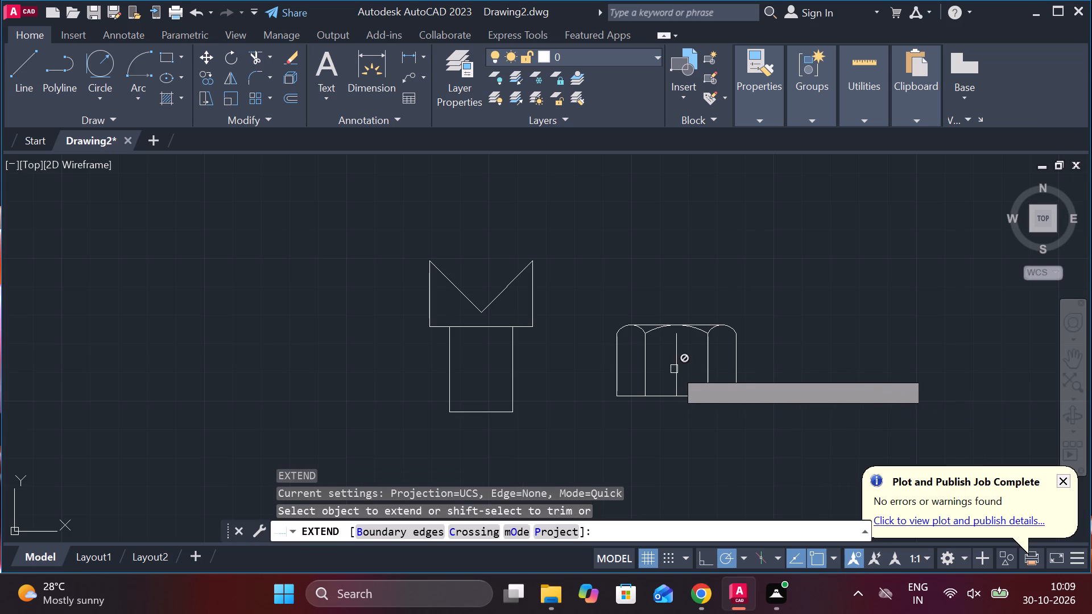
left_click(674, 367)
left_click(677, 345)
key("Escape")
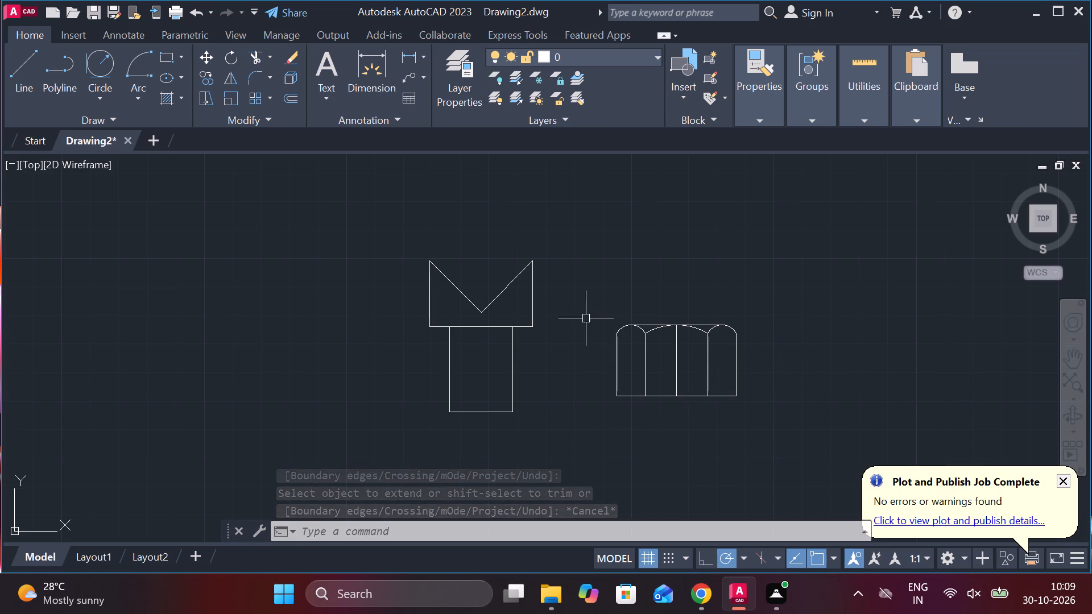
Draw a 5-unit vertical line downward from the midpoint of the V-notched block's bottom edge, inside the stem.
scroll(433, 331, "up", 1)
key("l")
key("Return")
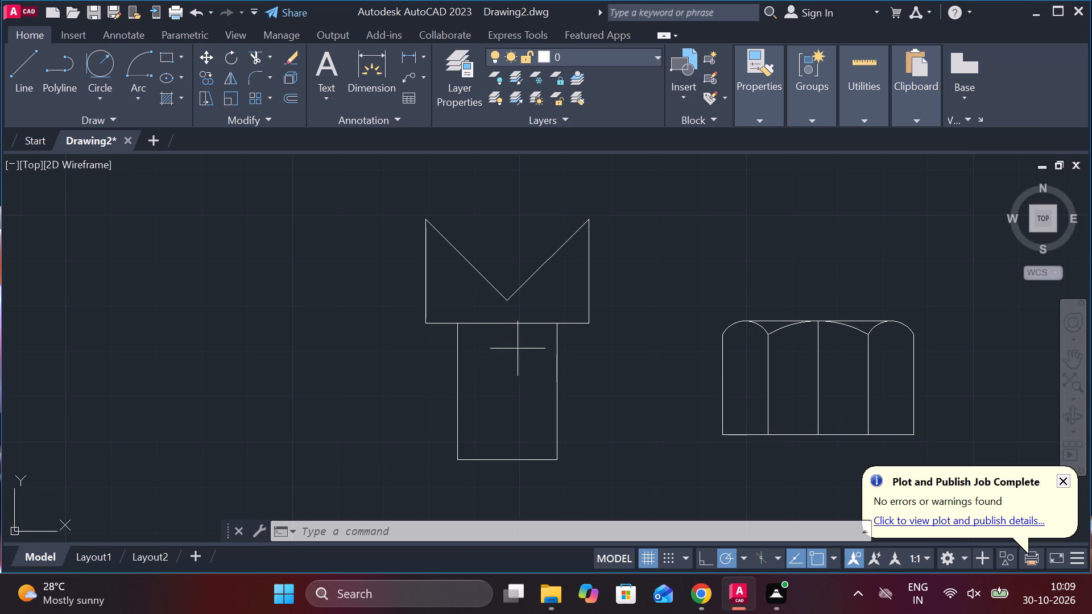
left_click(506, 329)
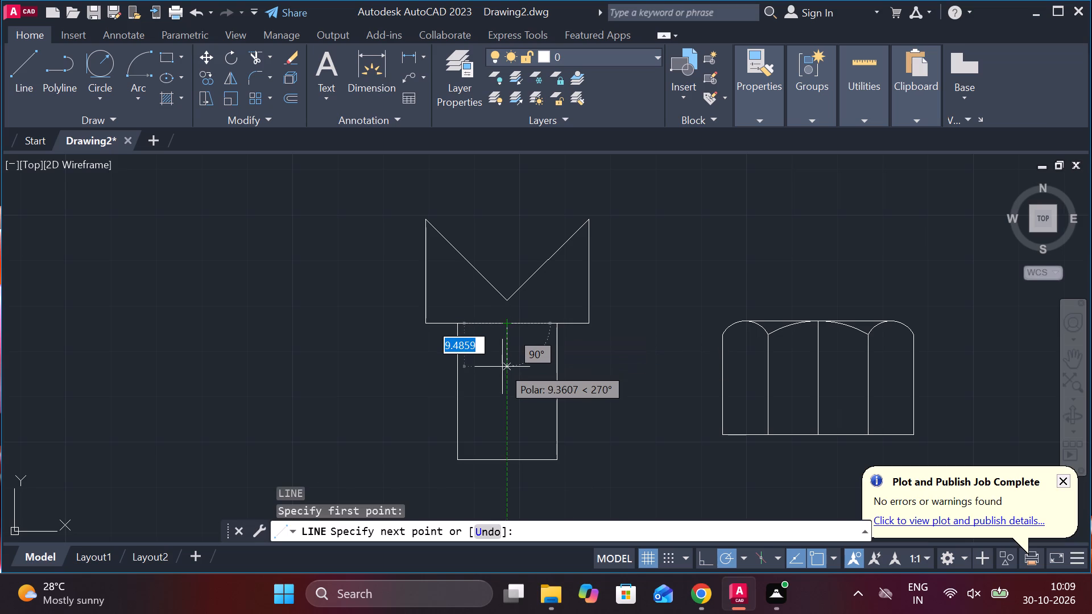
type("5")
key("space")
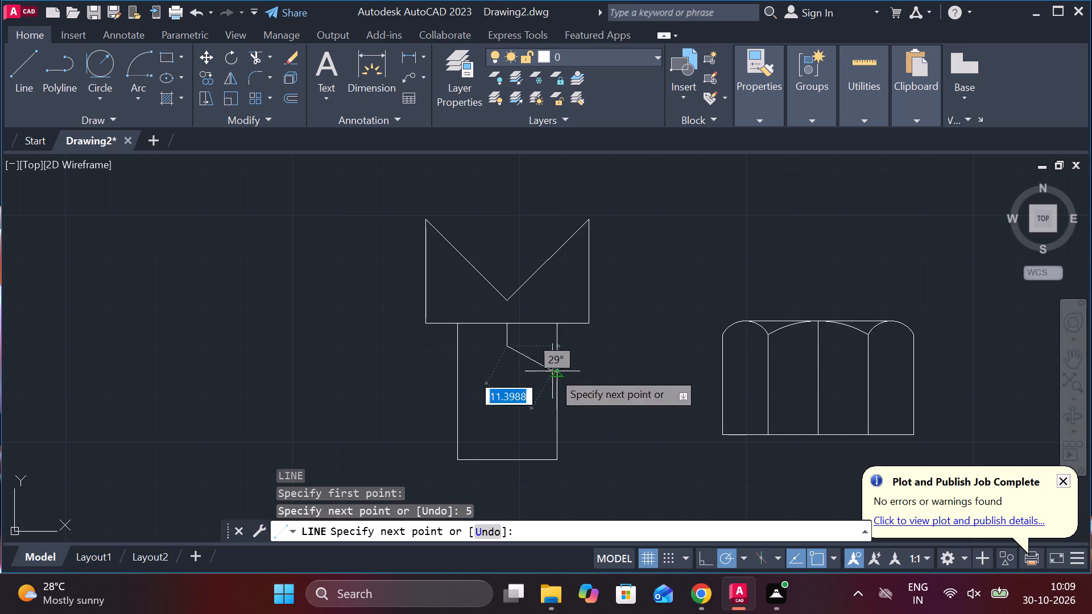
key("Escape")
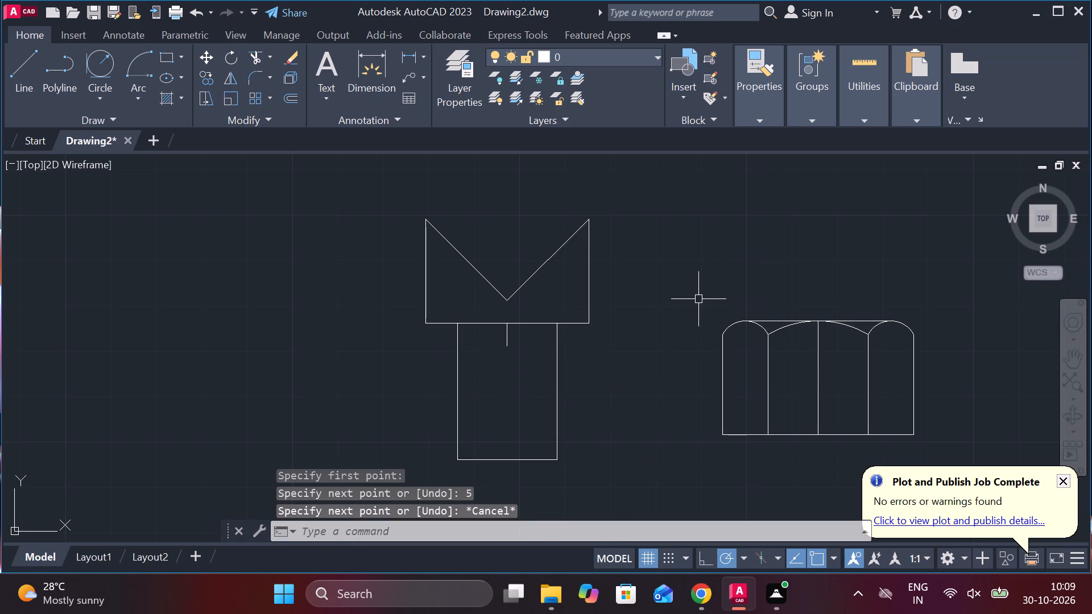
Copy the whole three-arc shape to the empty area on the far left side of the V-notched block.
double_click(698, 299)
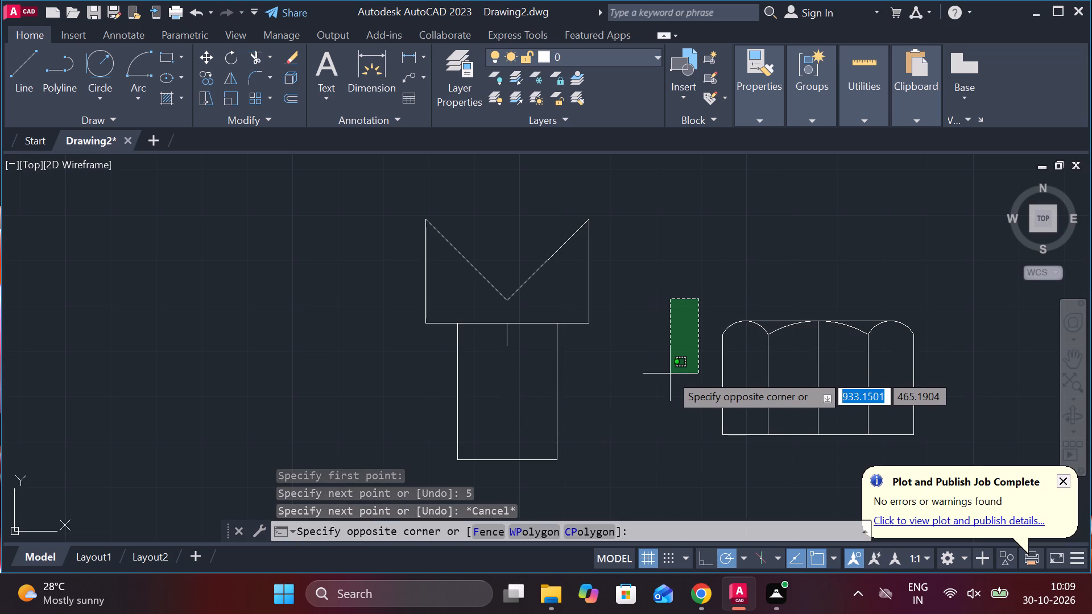
middle_click_drag(652, 452, 542, 363)
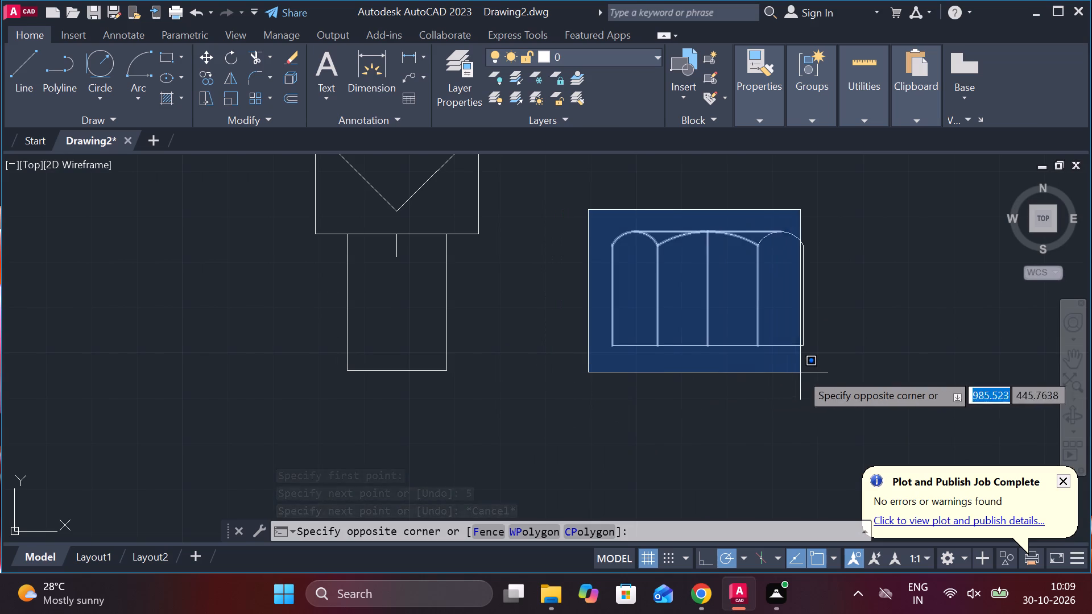
left_click(830, 372)
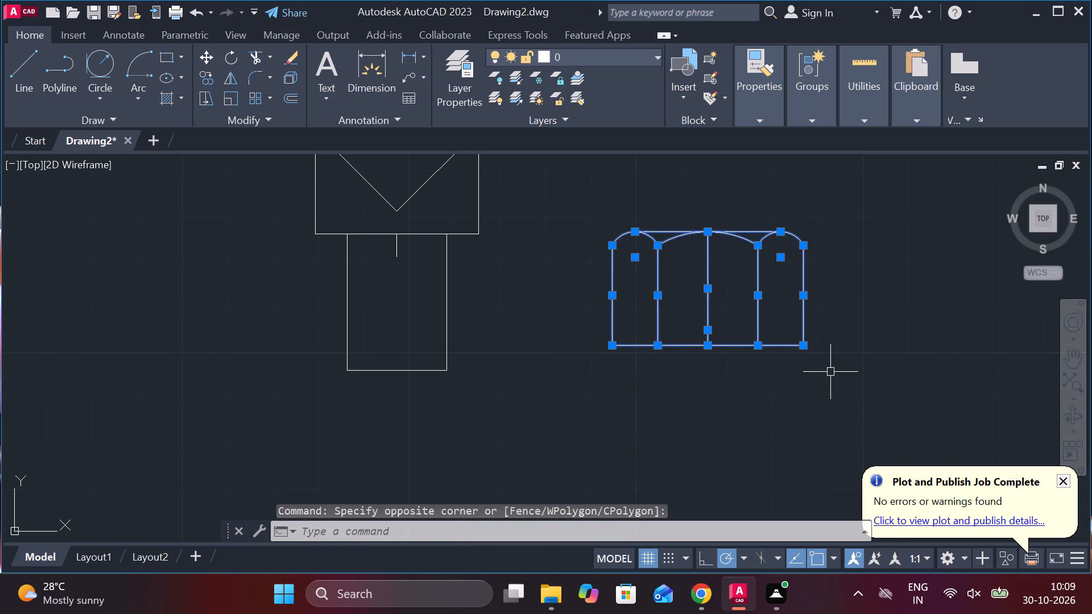
type("CO")
key("Return")
scroll(830, 372, "down", 2)
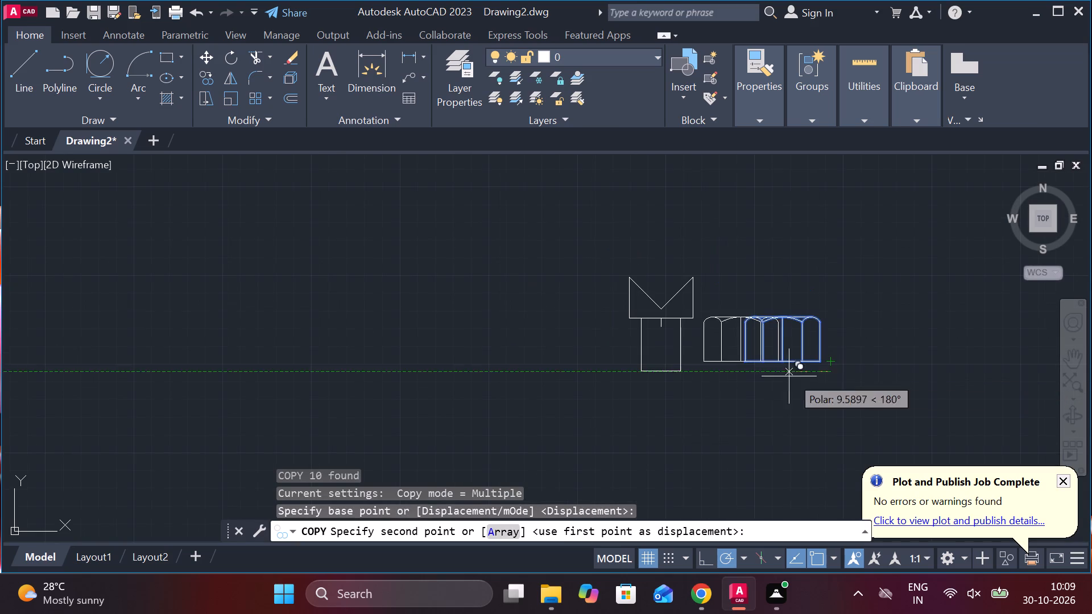
left_click(389, 358)
scroll(506, 333, "up", 1)
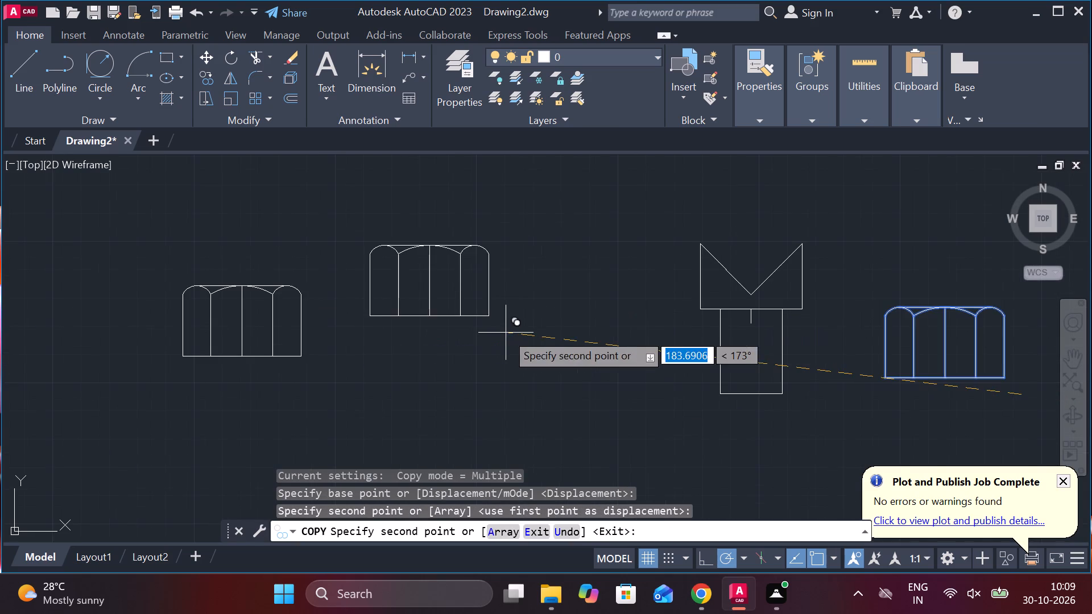
key("Escape")
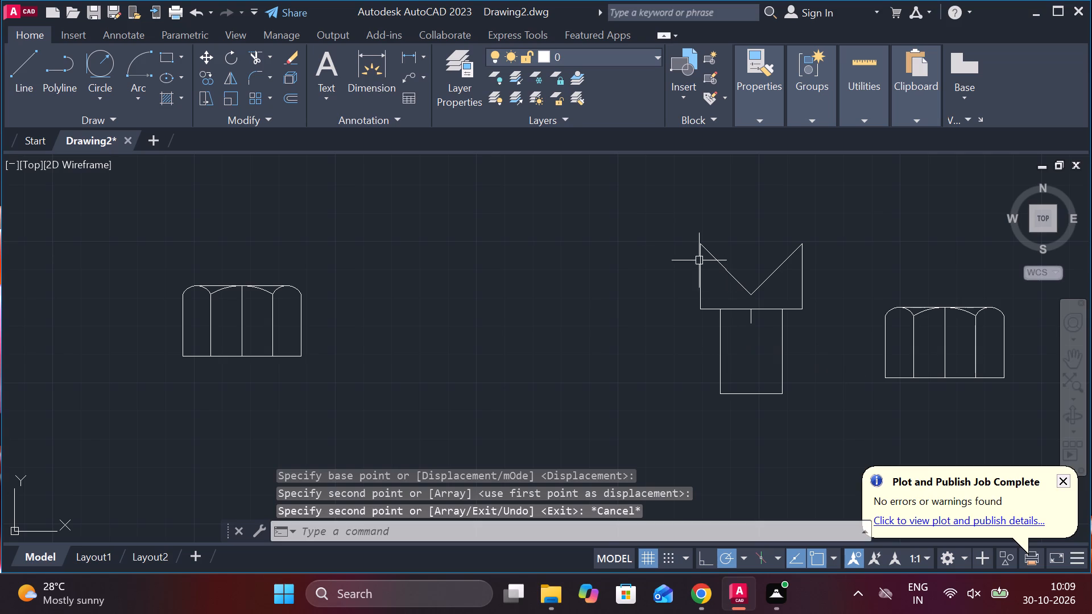
Copy the V-notched block with its stem and short line about 86 units horizontally to the left.
left_click(664, 228)
left_click(829, 412)
type("CO")
key("Return")
left_click(709, 395)
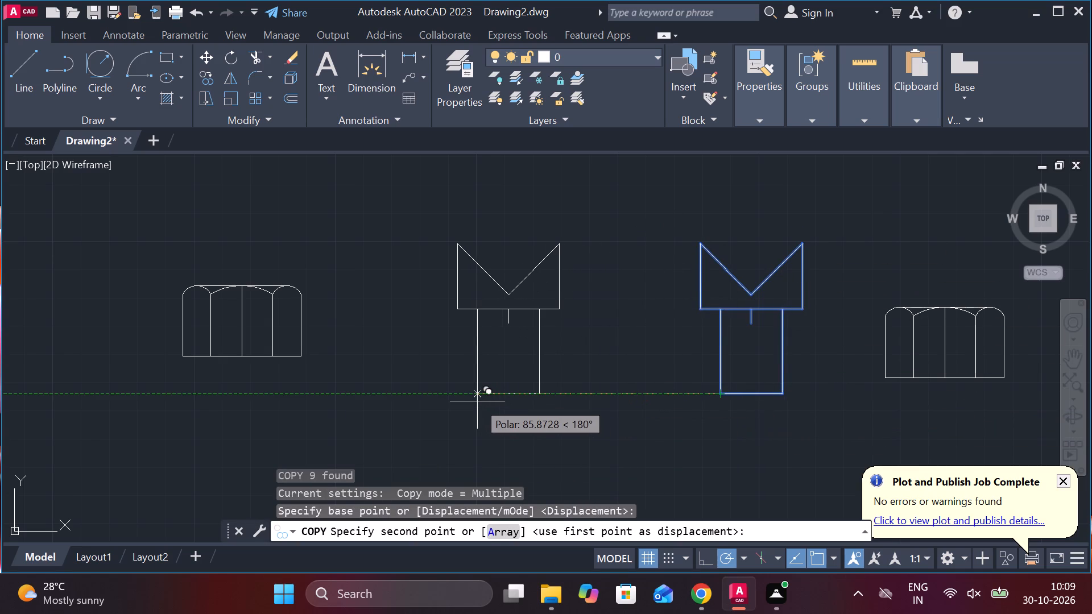
left_click(476, 401)
key("Escape")
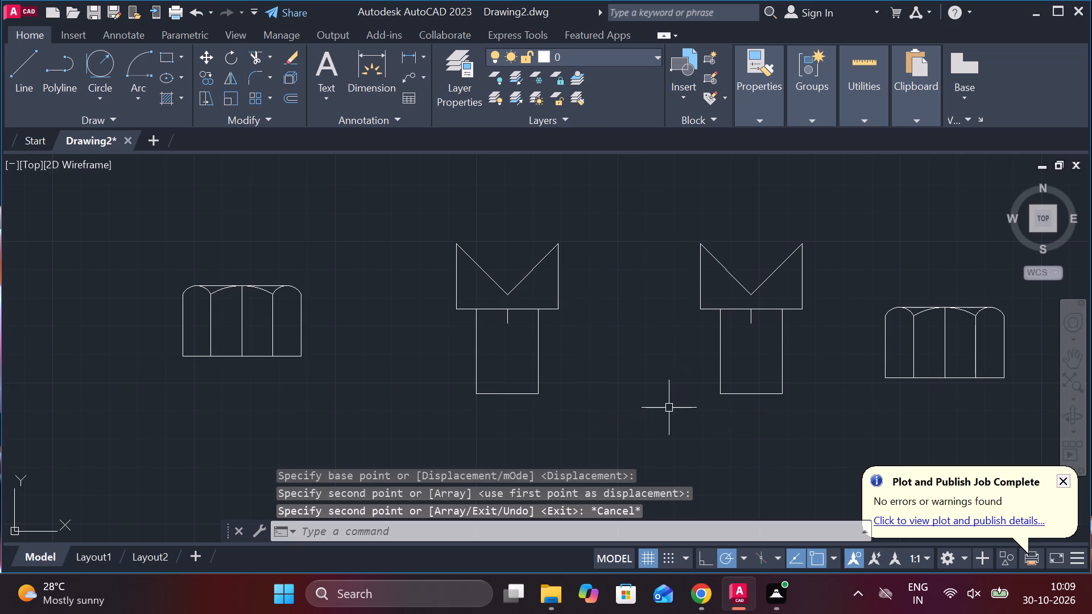
Move the copied three-arc shape by its top centre point onto the lower end of the copied block's 5-unit line.
middle_click_drag(461, 362, 492, 366)
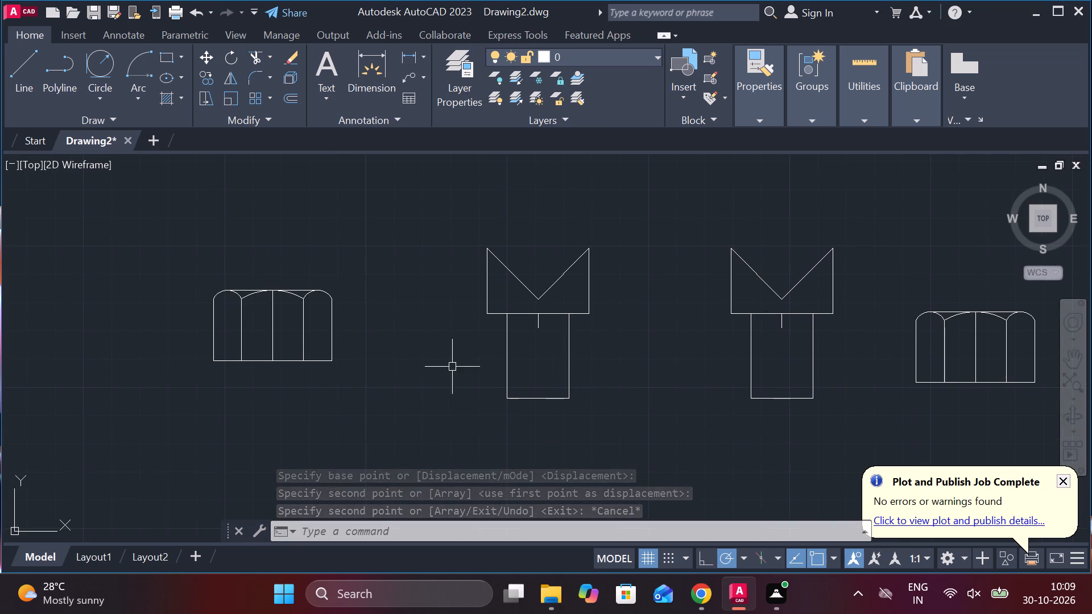
middle_click_drag(245, 281, 327, 281)
left_click(257, 255)
left_click(477, 395)
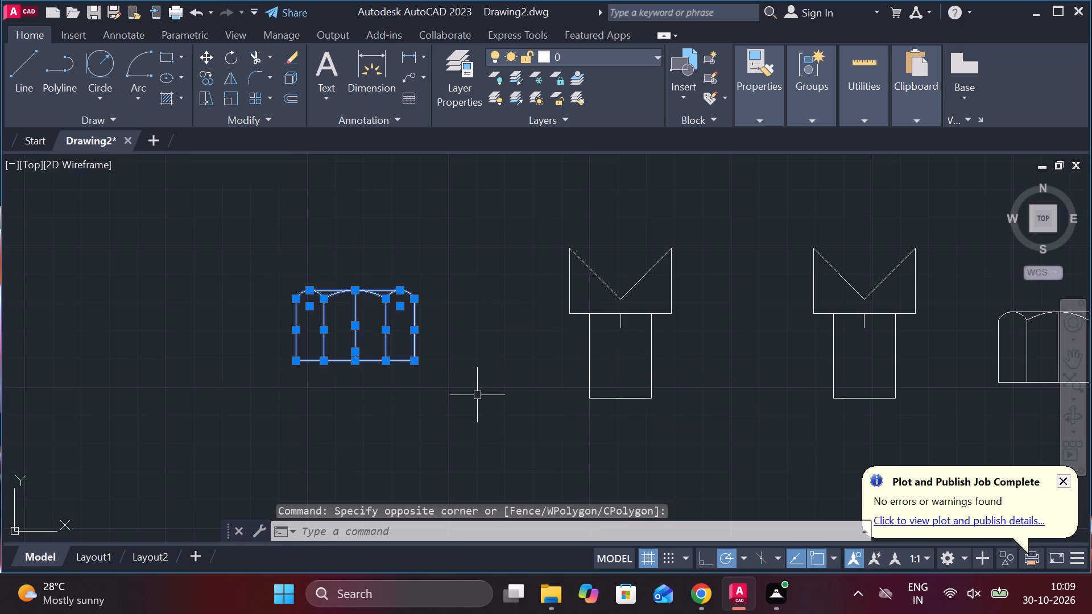
key("m")
key("shift+Return")
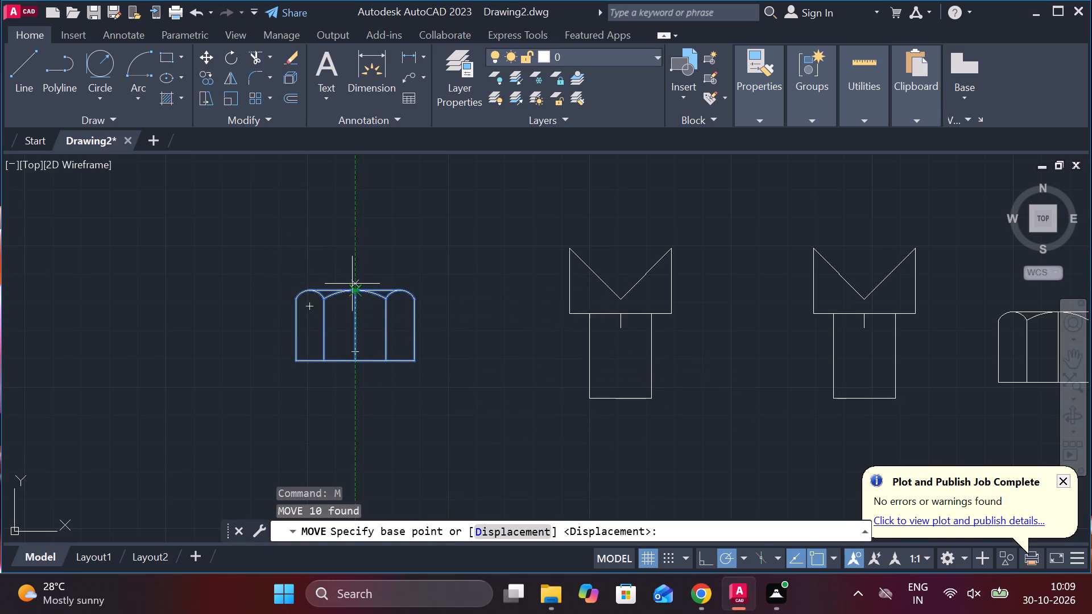
left_click(351, 287)
scroll(607, 353, "up", 2)
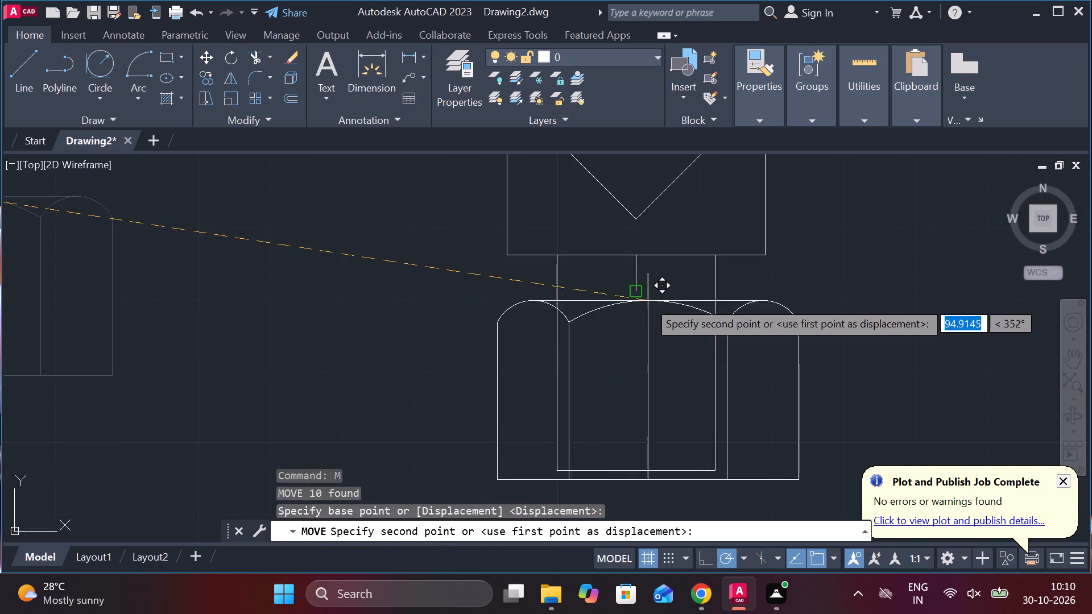
left_click(634, 288)
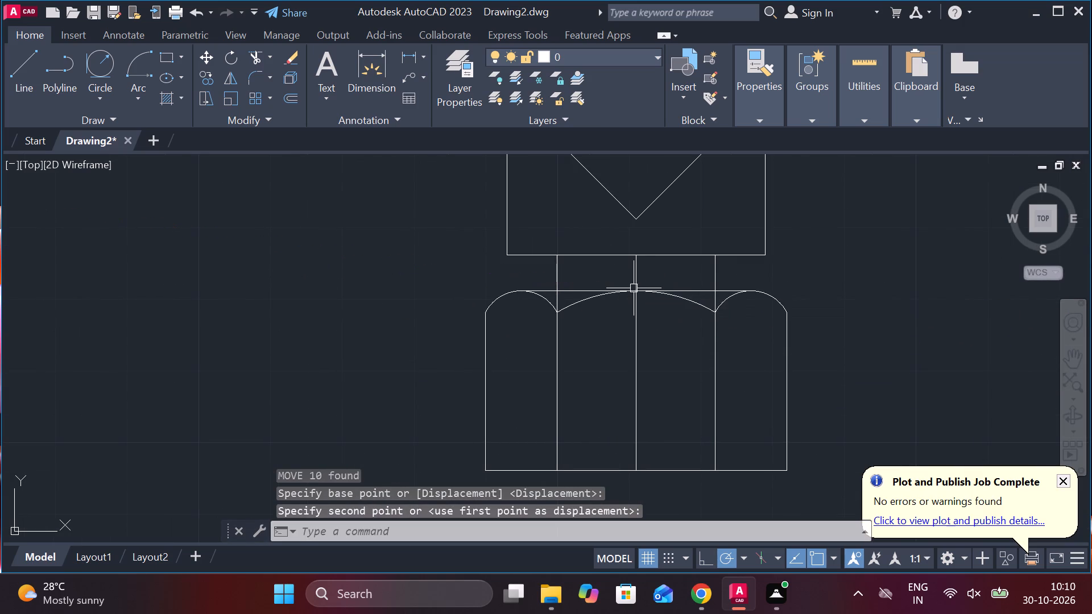
Trim away the stem's side line pieces between the top line and the arc junctions in the combined copy.
scroll(799, 344, "down", 1)
middle_click_drag(816, 377, 747, 379)
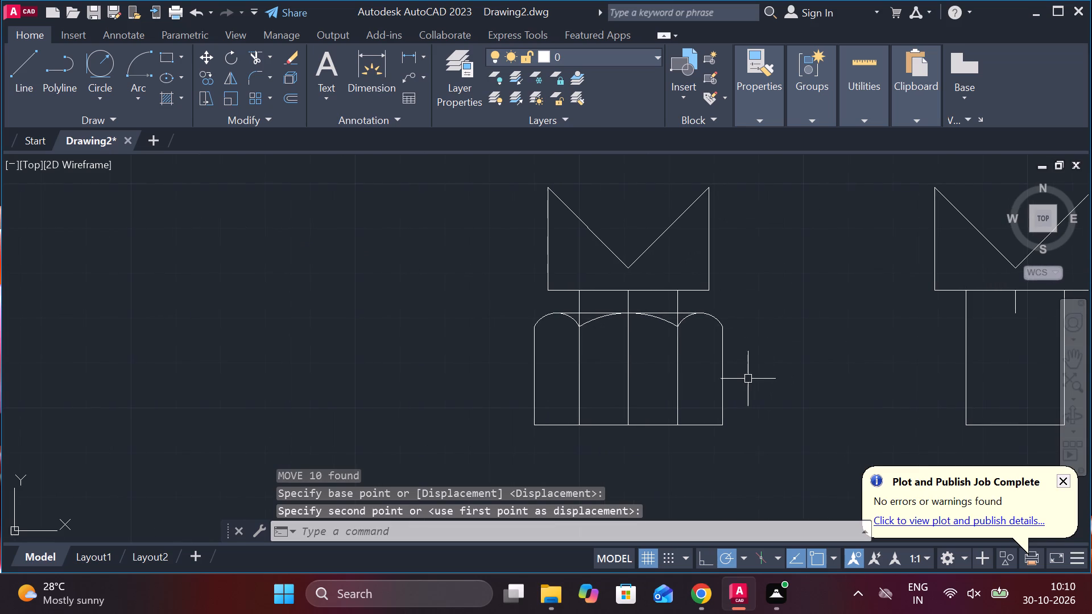
scroll(590, 335, "up", 1)
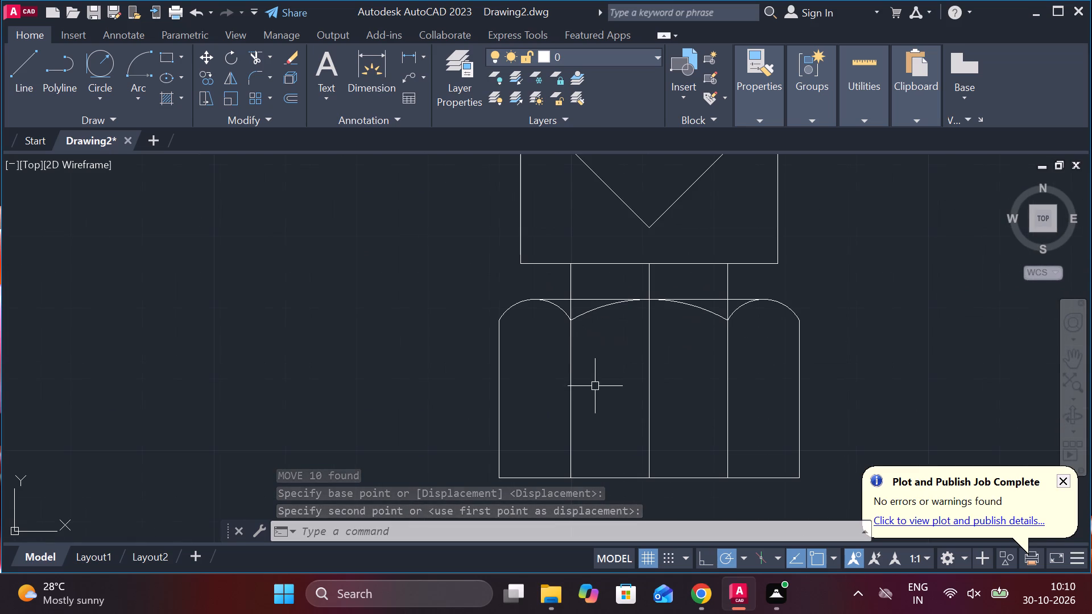
type("TR")
key("space")
left_click(569, 316)
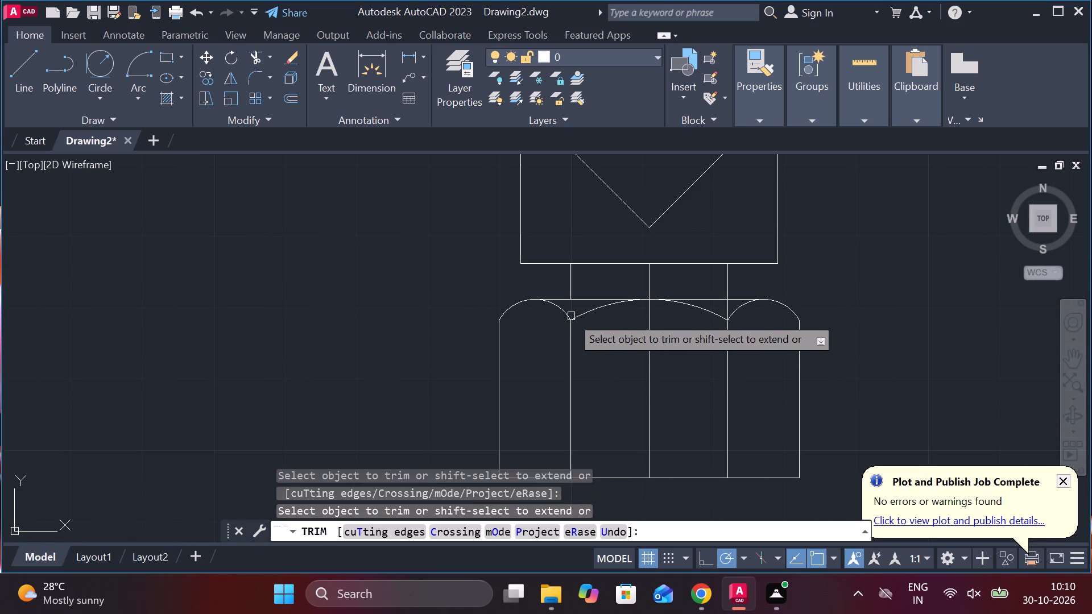
left_click(724, 308)
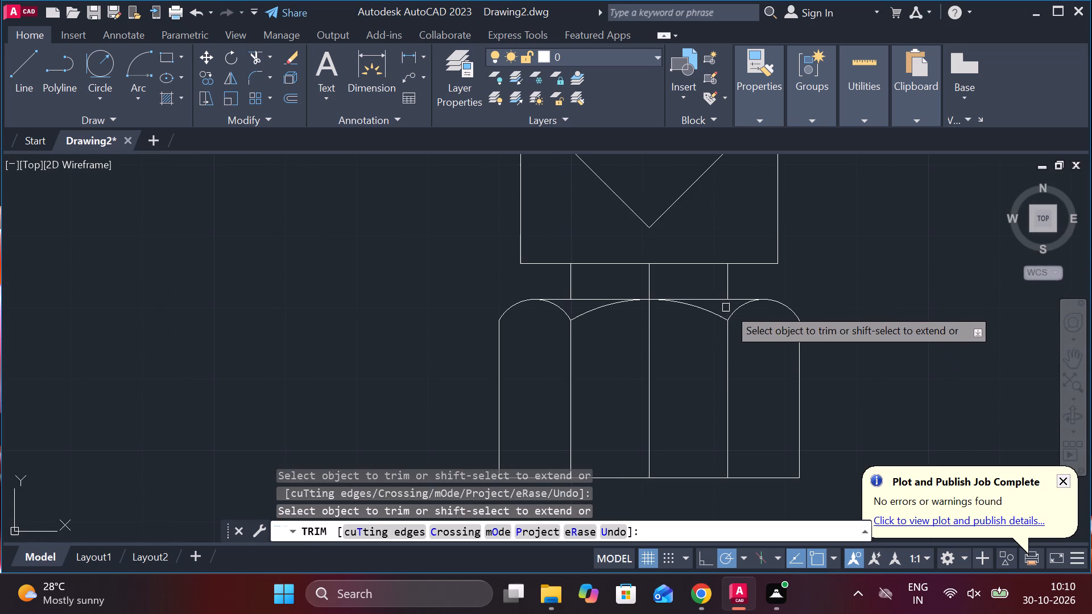
scroll(777, 349, "down", 1)
middle_click_drag(769, 413, 725, 408)
scroll(750, 408, "down", 1)
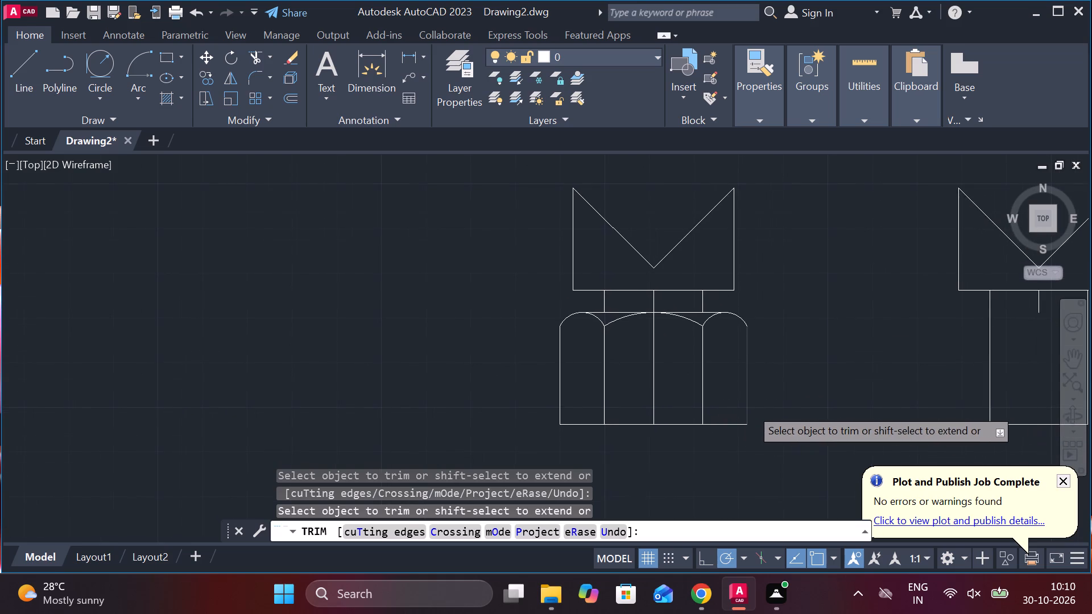
middle_click_drag(777, 419, 535, 395)
key("Escape")
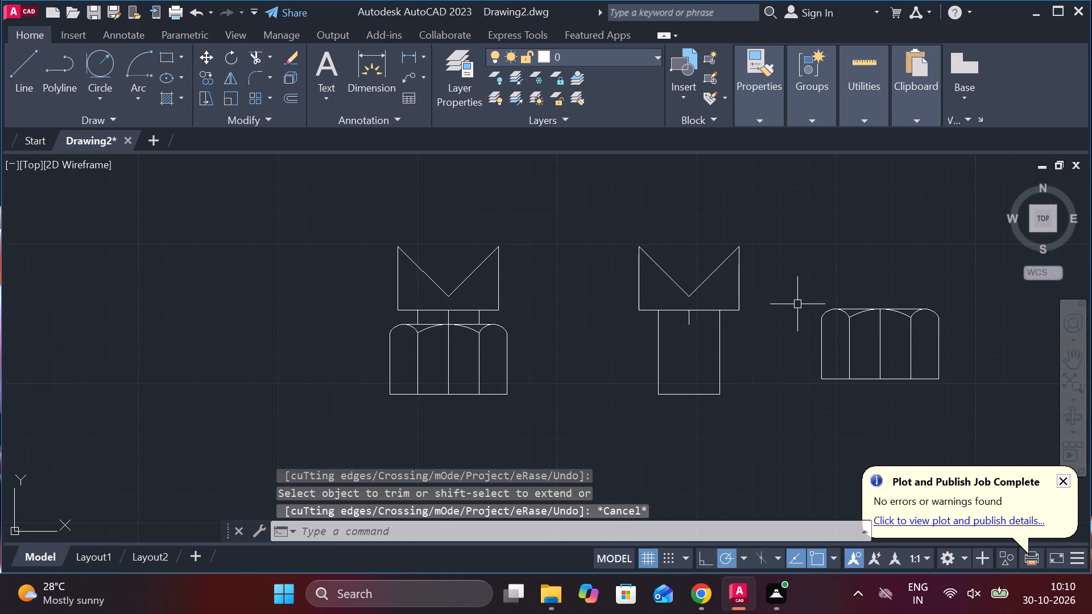
Move the original three-arc shape by its top centre point onto the lower end of the original V-notched block's short line.
left_click(797, 304)
key("Escape")
left_click(801, 285)
left_click(958, 400)
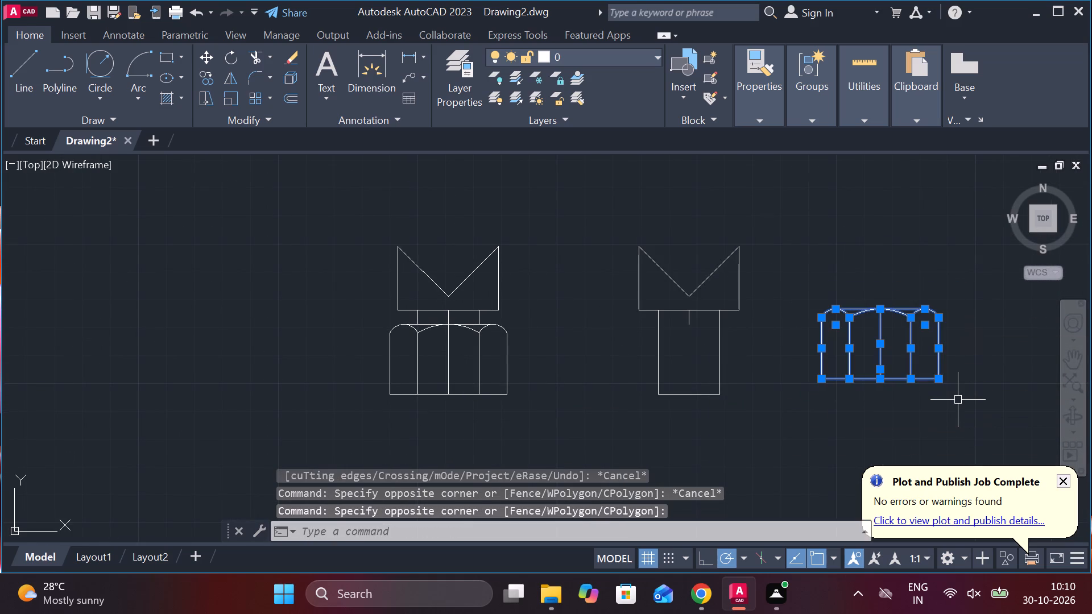
key("m")
key("Return")
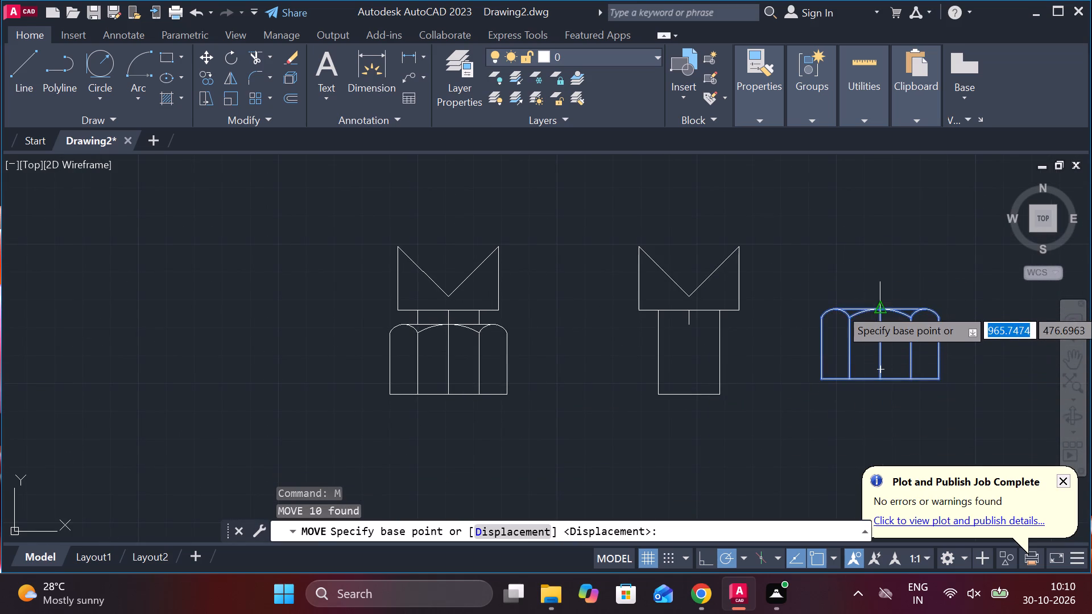
left_click(882, 308)
scroll(659, 331, "up", 3)
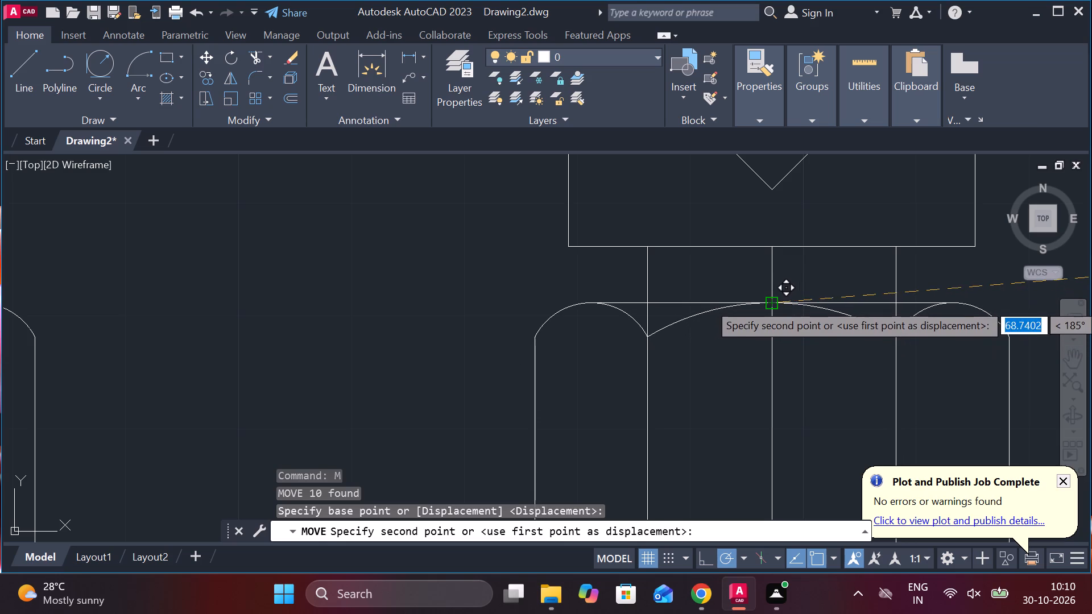
left_click(775, 302)
Offset the bottom line of the original assembly's three-arc shape upward by 4 units.
scroll(808, 314, "down", 3)
middle_click_drag(850, 392, 688, 402)
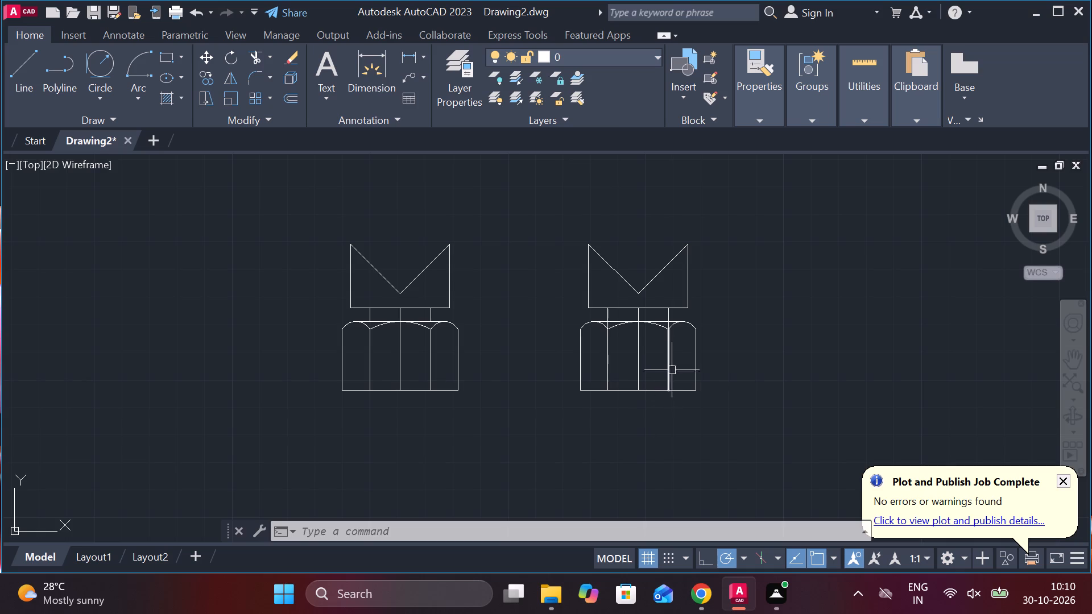
scroll(547, 412, "up", 2)
left_click(653, 361)
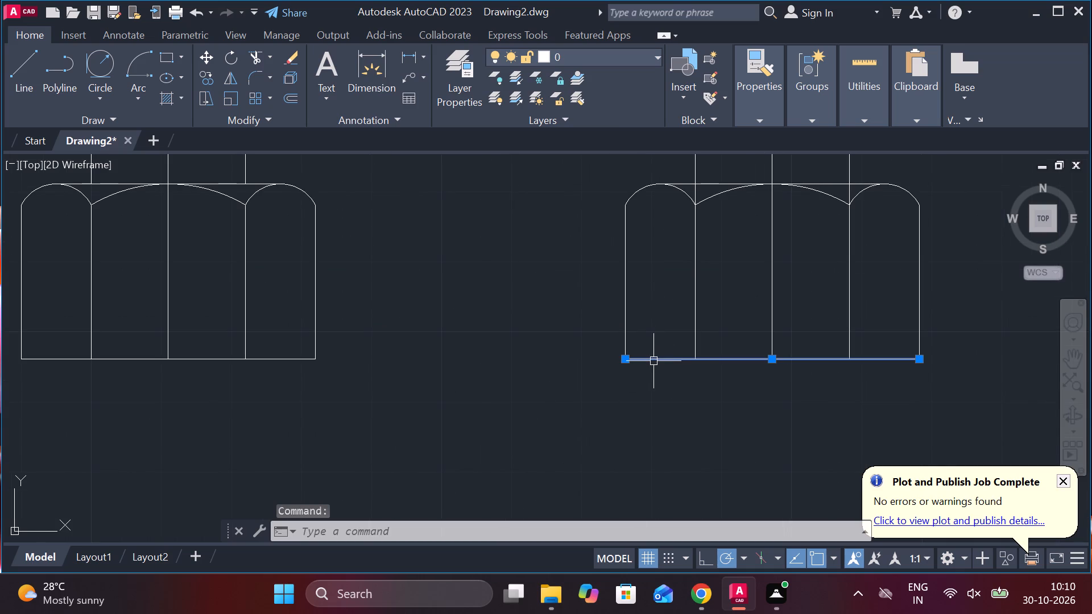
key("o")
key("Return")
key("Return")
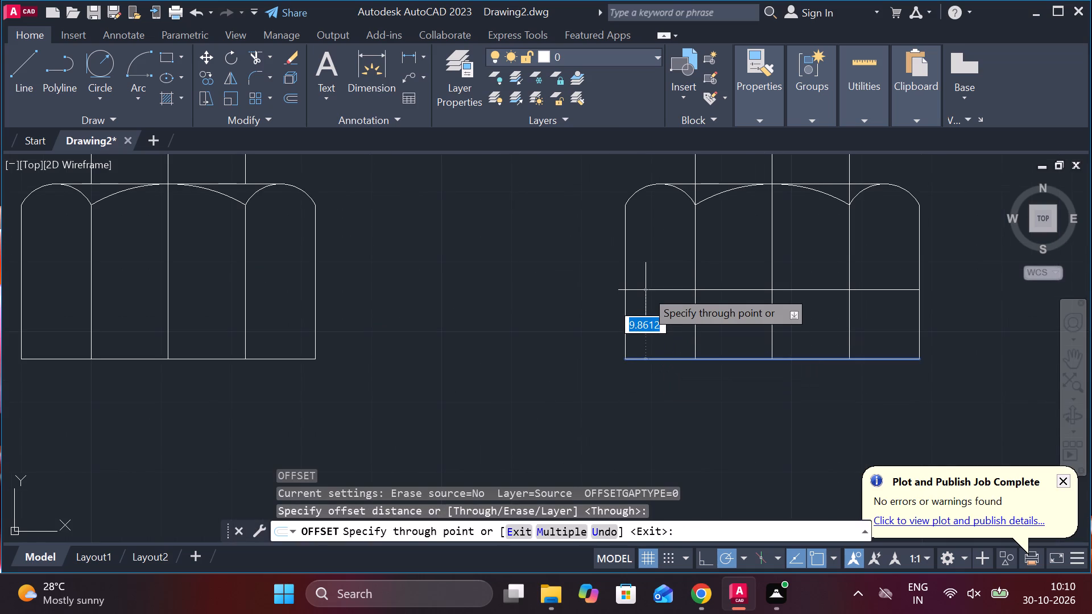
type("4")
key("space")
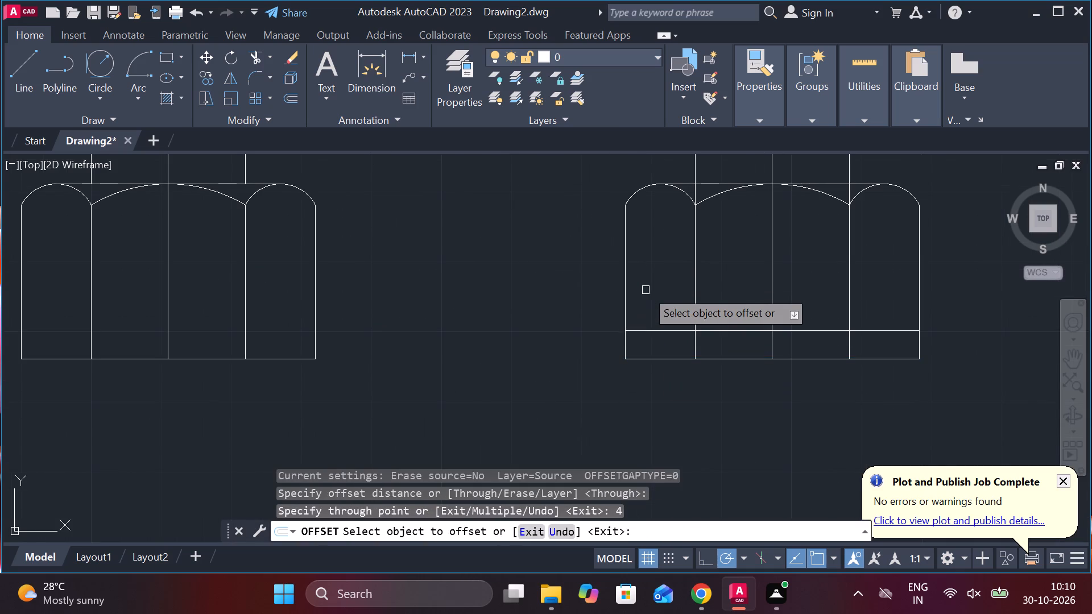
key("Escape")
Trim the offset line outside the stem's sides and the two side vertical lines below it.
type("TR")
key("space")
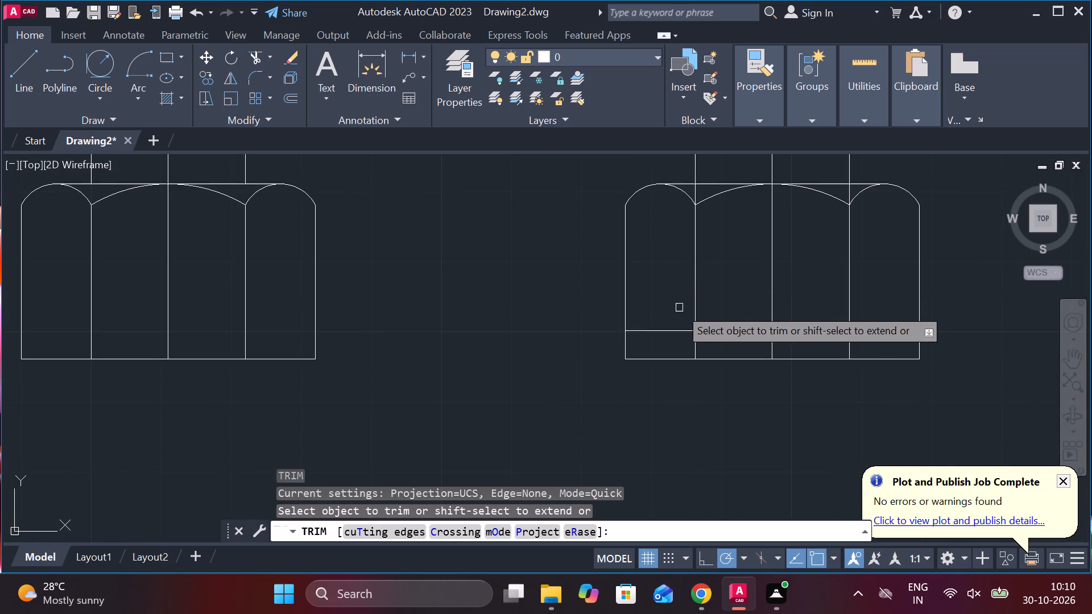
left_click(665, 333)
left_click(701, 342)
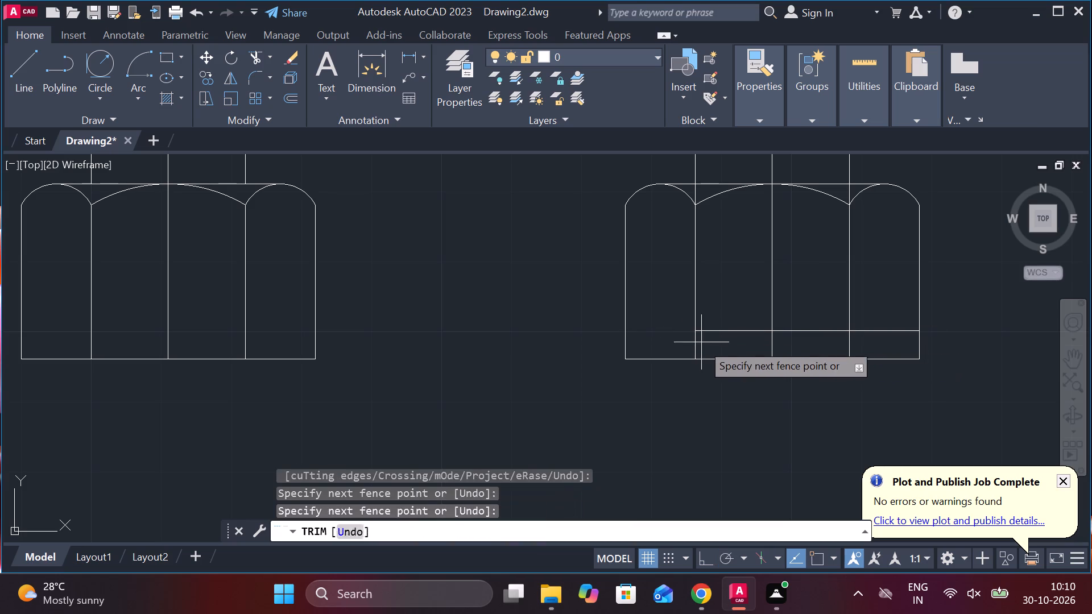
left_click(689, 347)
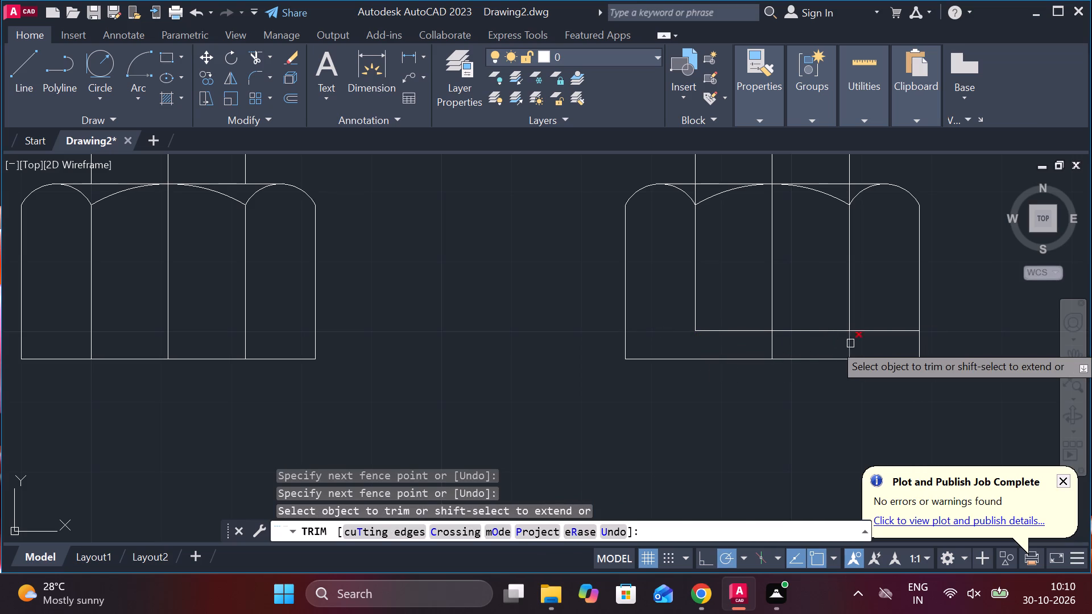
double_click(850, 343)
left_click(834, 343)
left_click(883, 341)
left_click(872, 333)
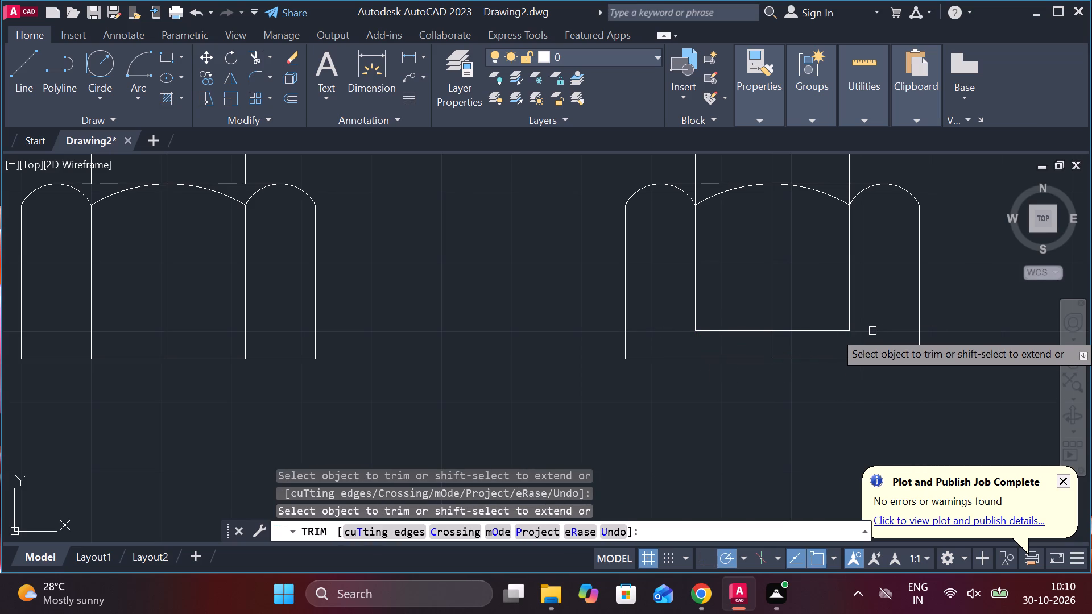
Trim the middle arc and top line inside the stem, plus the inner pieces of both side arcs beside it.
left_click(724, 175)
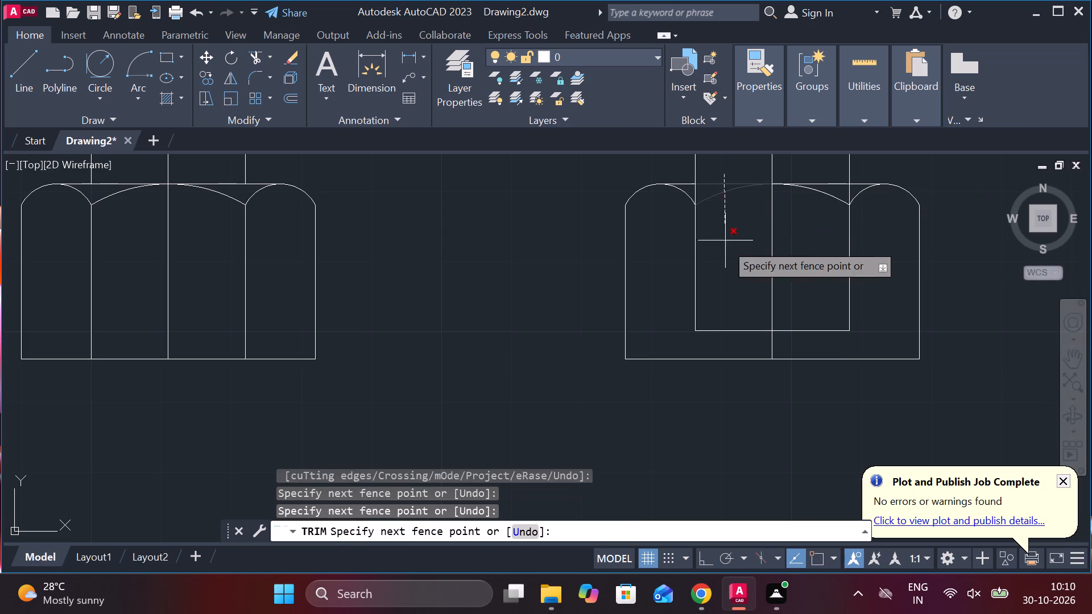
left_click(725, 258)
left_click(810, 163)
left_click(821, 252)
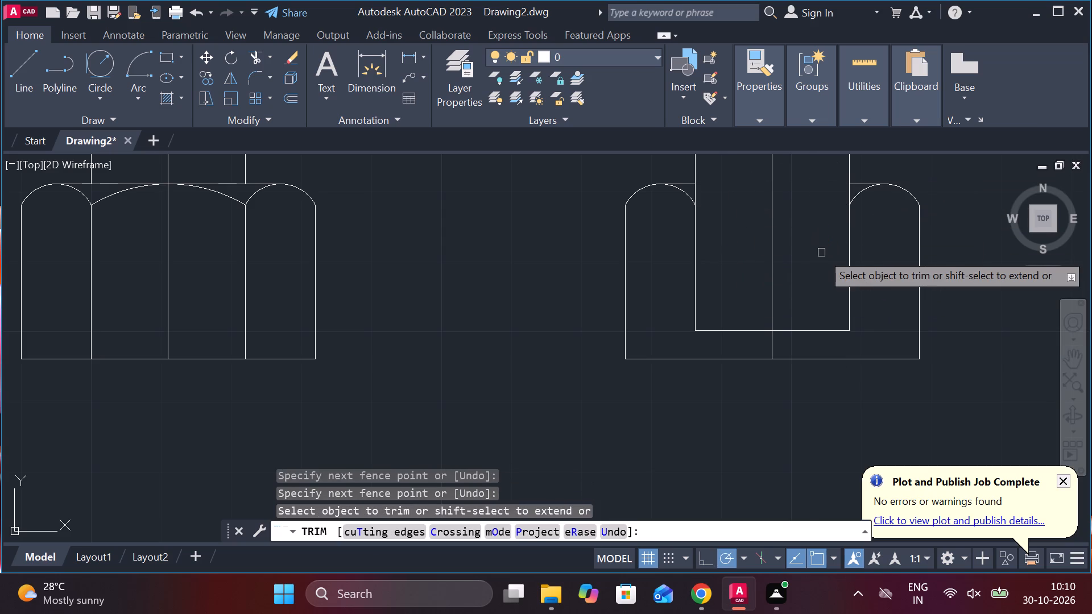
middle_click_drag(809, 252, 787, 258)
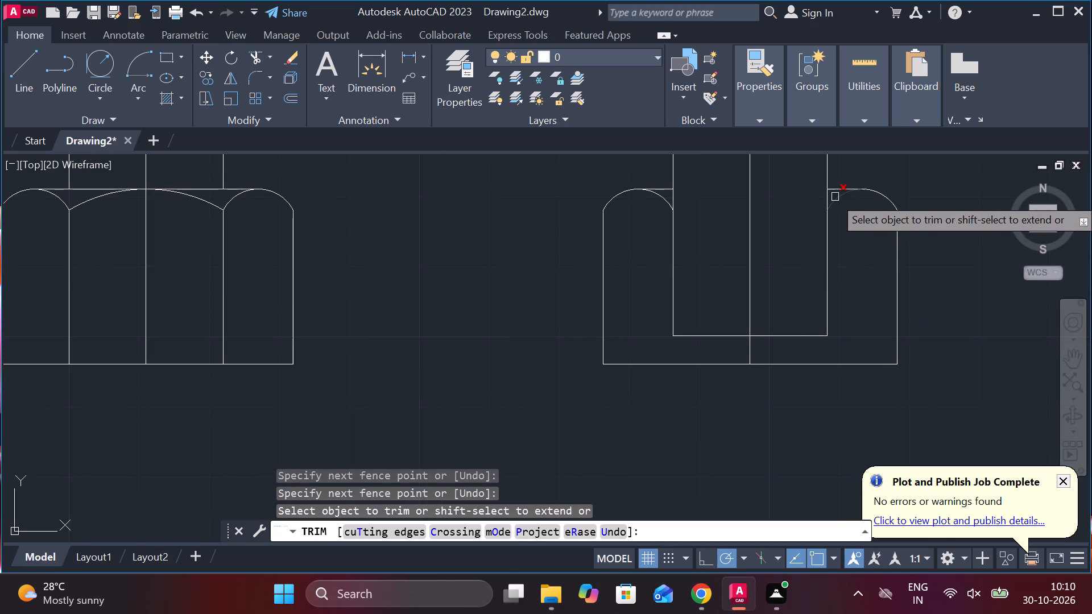
left_click(835, 197)
left_click(660, 201)
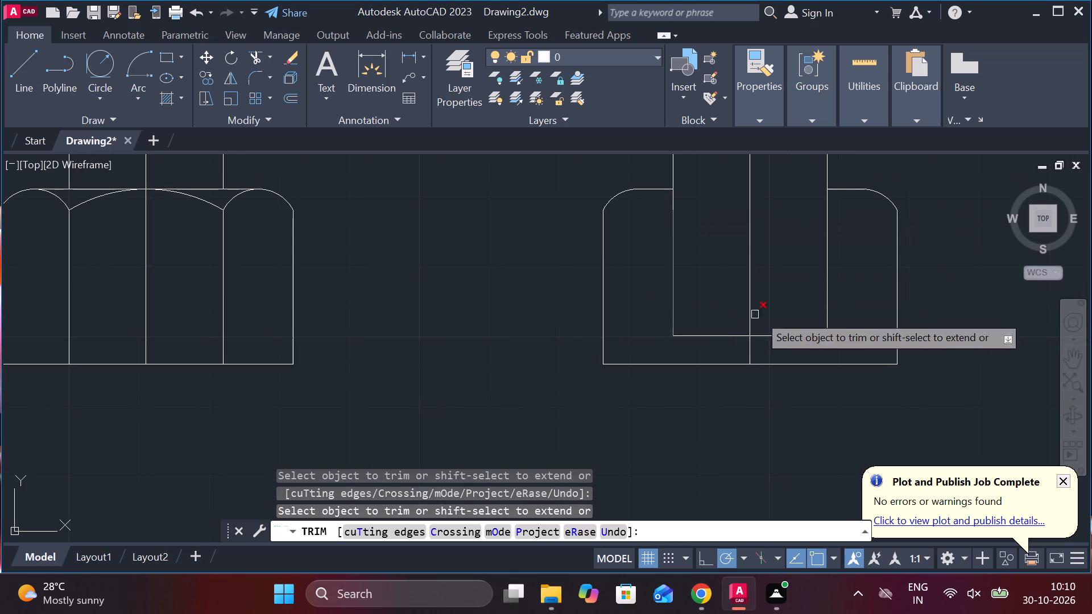
scroll(819, 324, "down", 1)
middle_click_drag(936, 347, 819, 351)
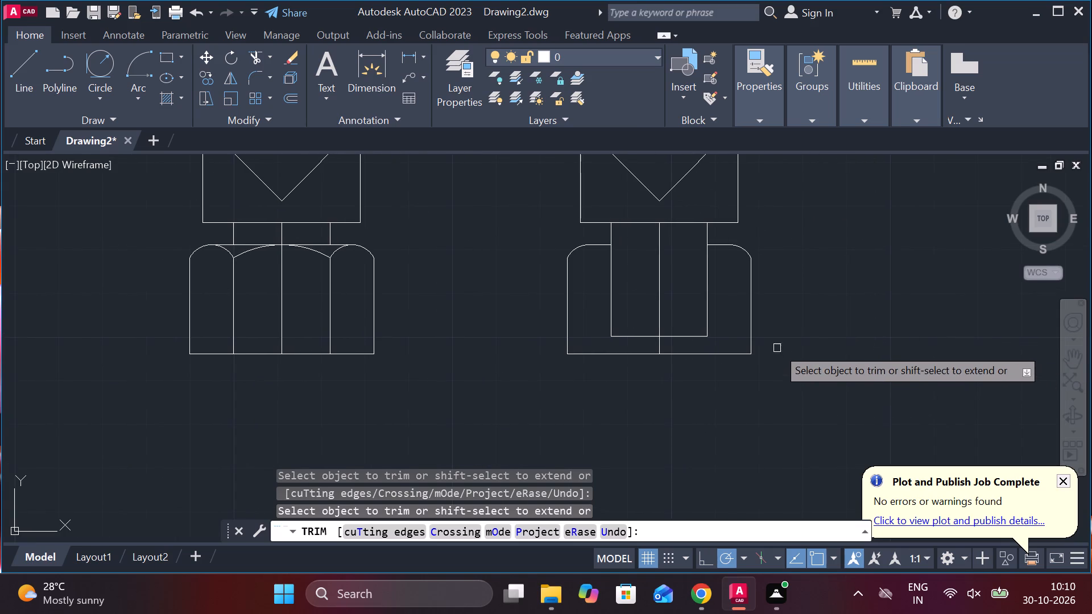
scroll(744, 329, "up", 2)
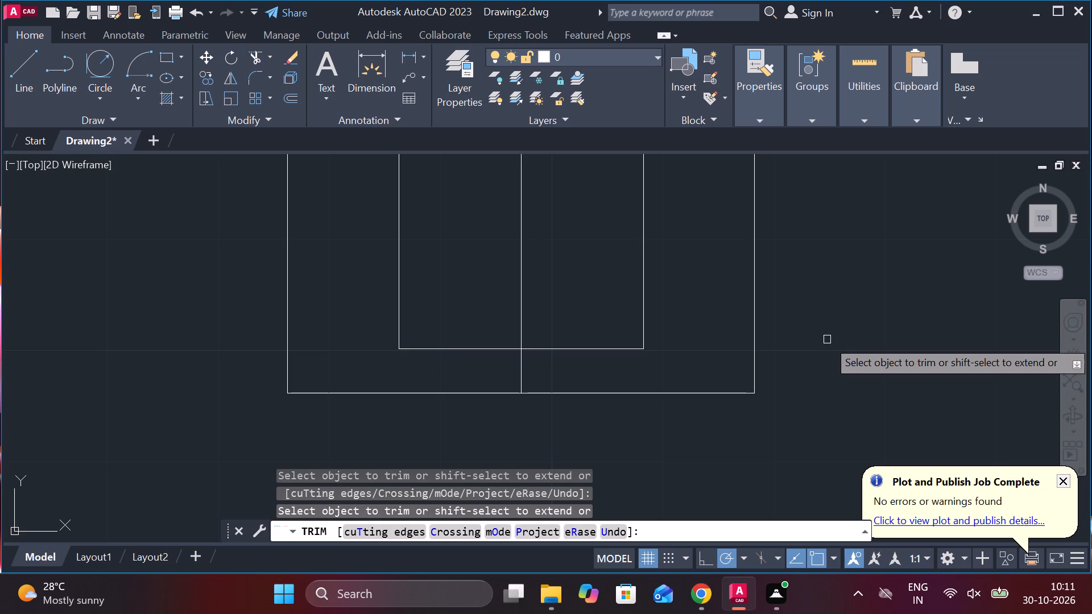
scroll(789, 312, "down", 2)
key("Escape")
Draw connected lines starting 7 units above the stem's lower right corner: 22 units left, 2 up and 22 right.
scroll(760, 300, "up", 2)
key("l")
key("Return")
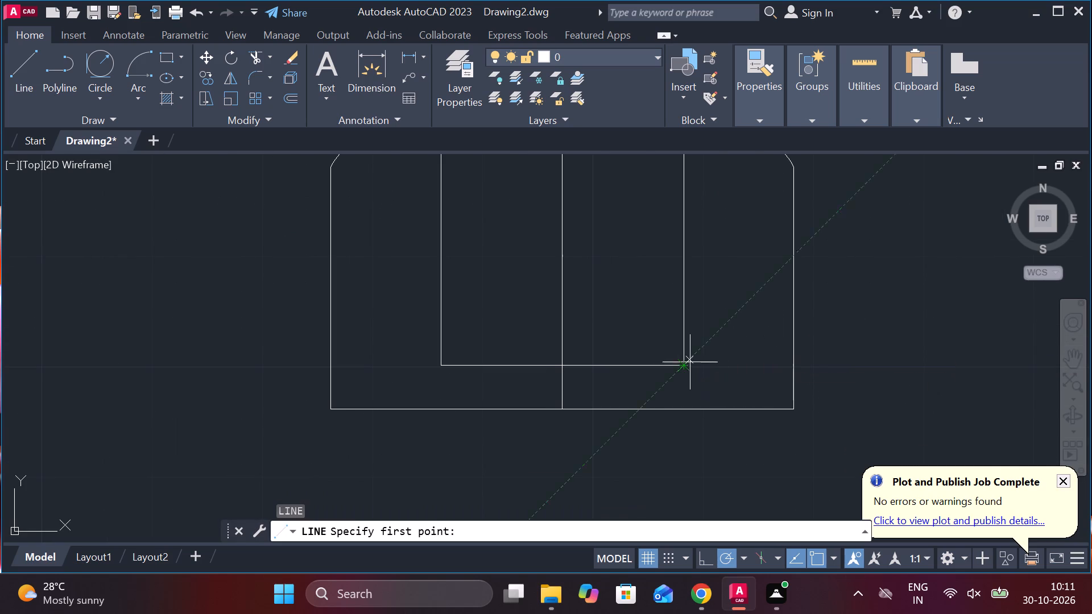
scroll(687, 364, "down", 3)
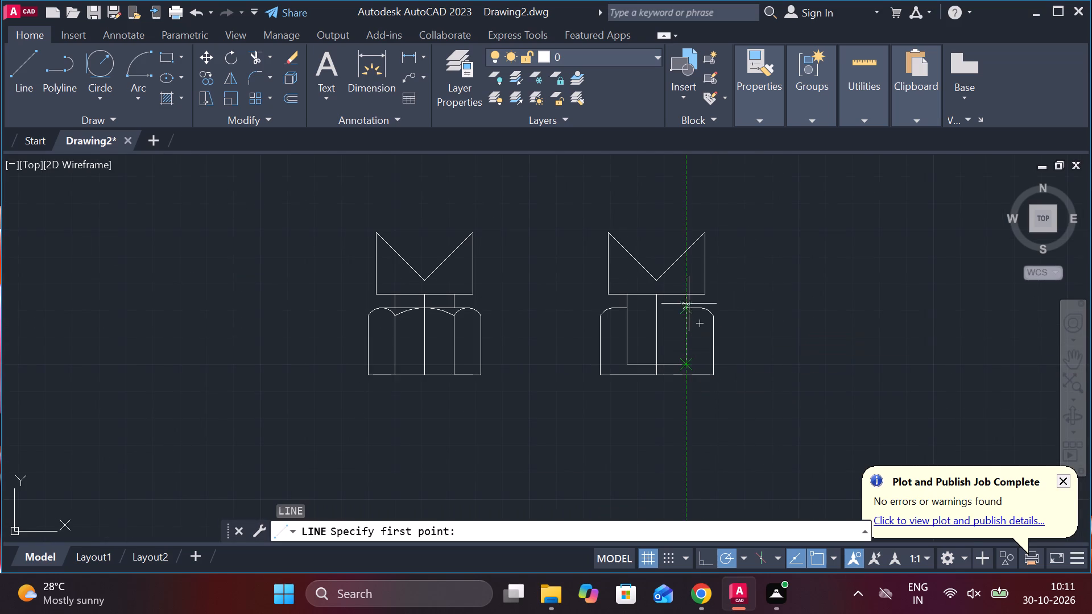
key("7")
key("Return")
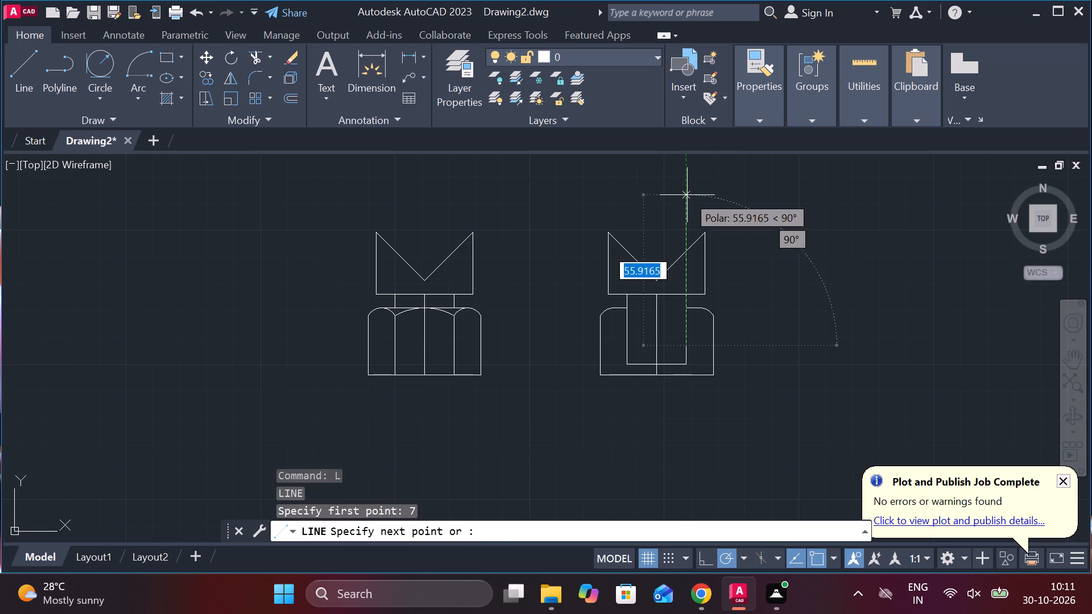
scroll(637, 324, "up", 3)
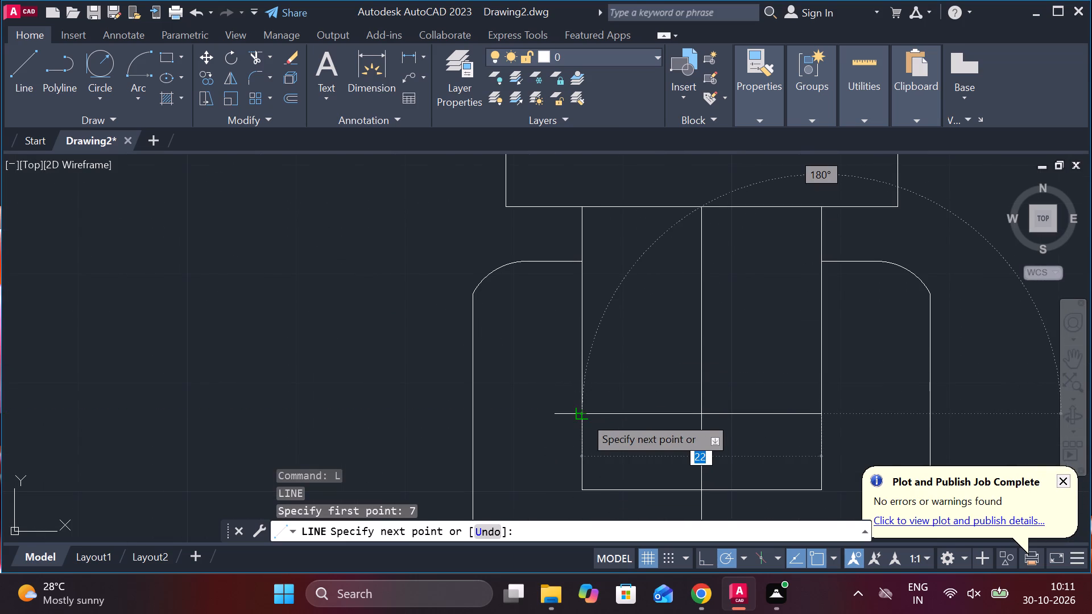
type("22")
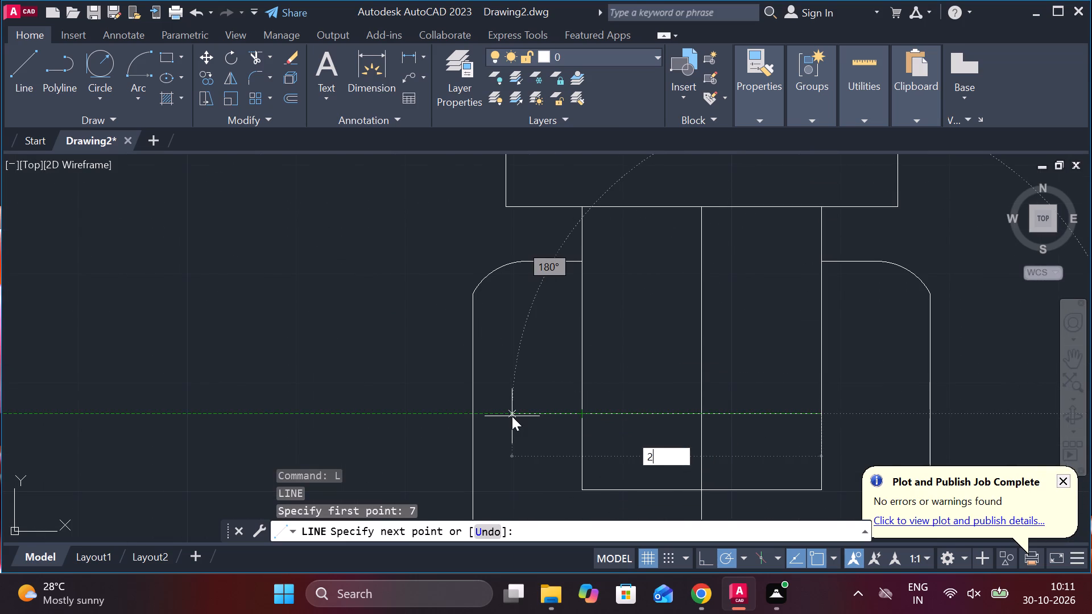
key("space")
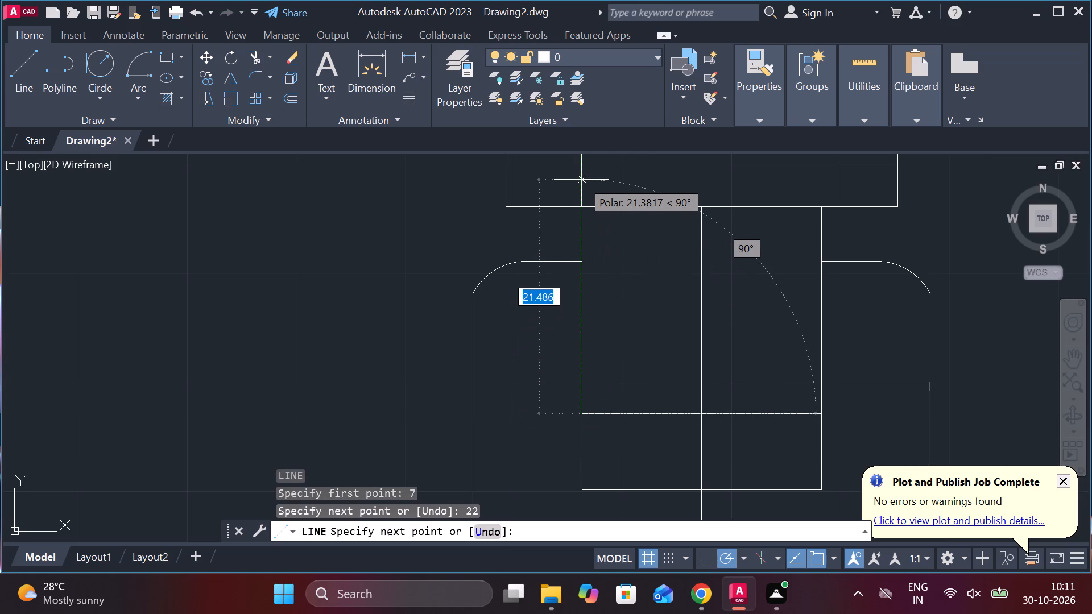
type("2")
key("space")
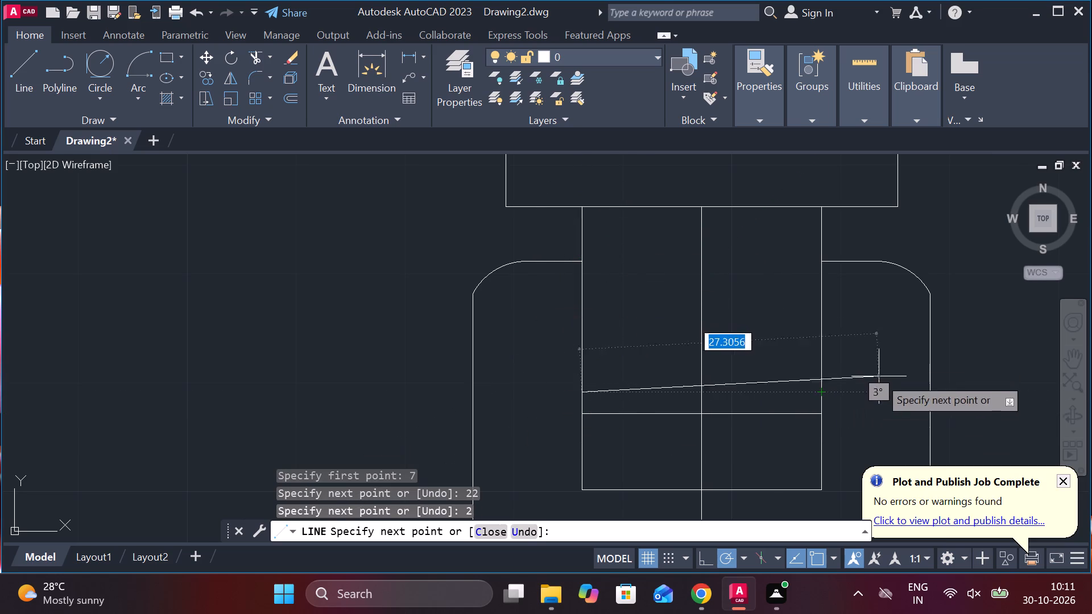
type("22")
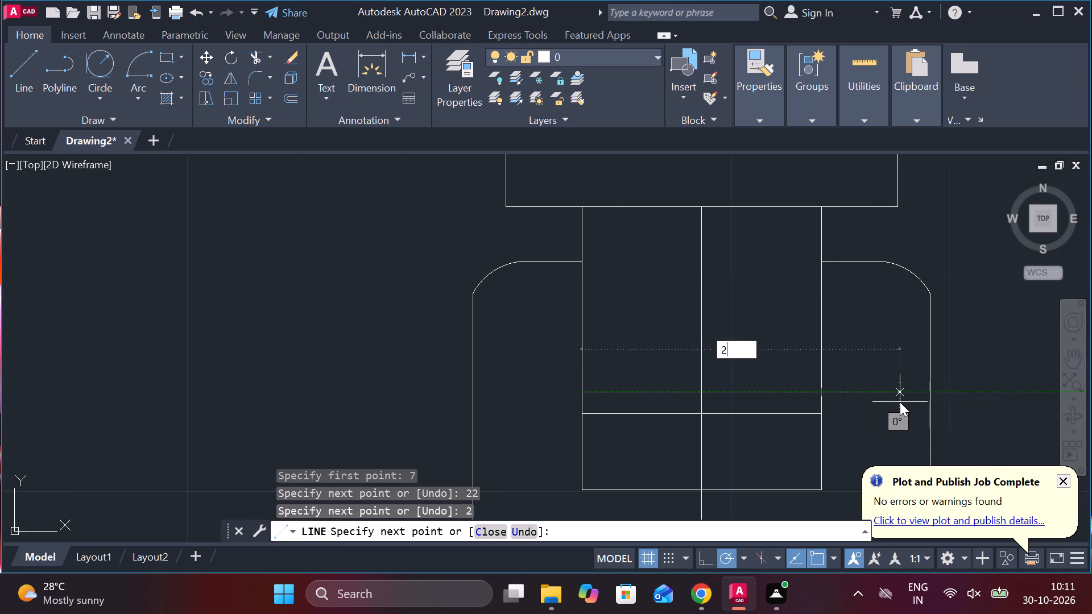
key("space")
key("Escape")
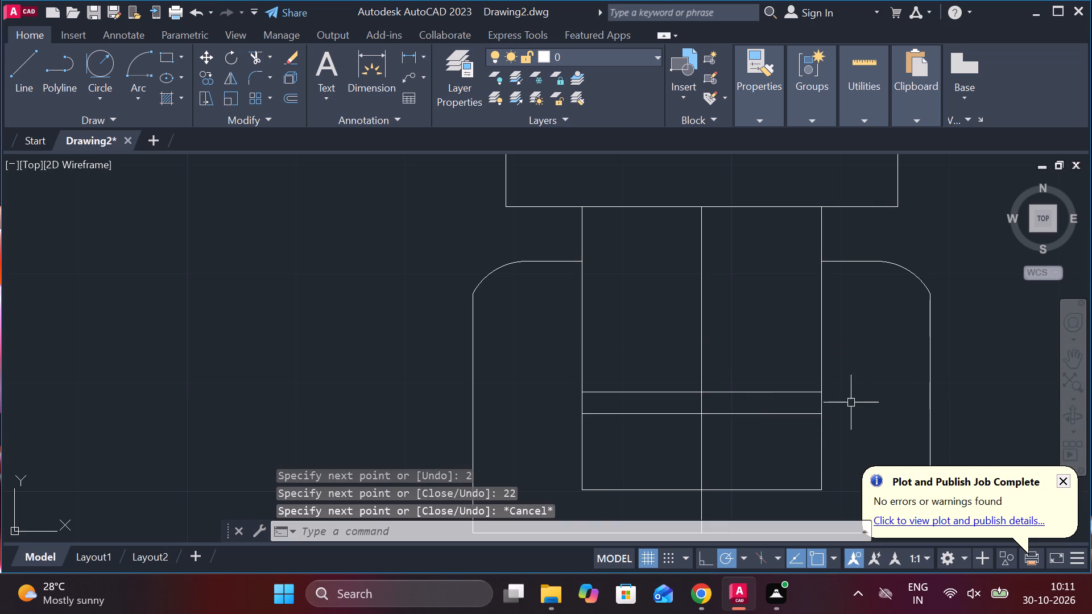
Draw a short vertical line joining the midpoints of the two 22-unit lines across the stem.
middle_click_drag(818, 408, 748, 404)
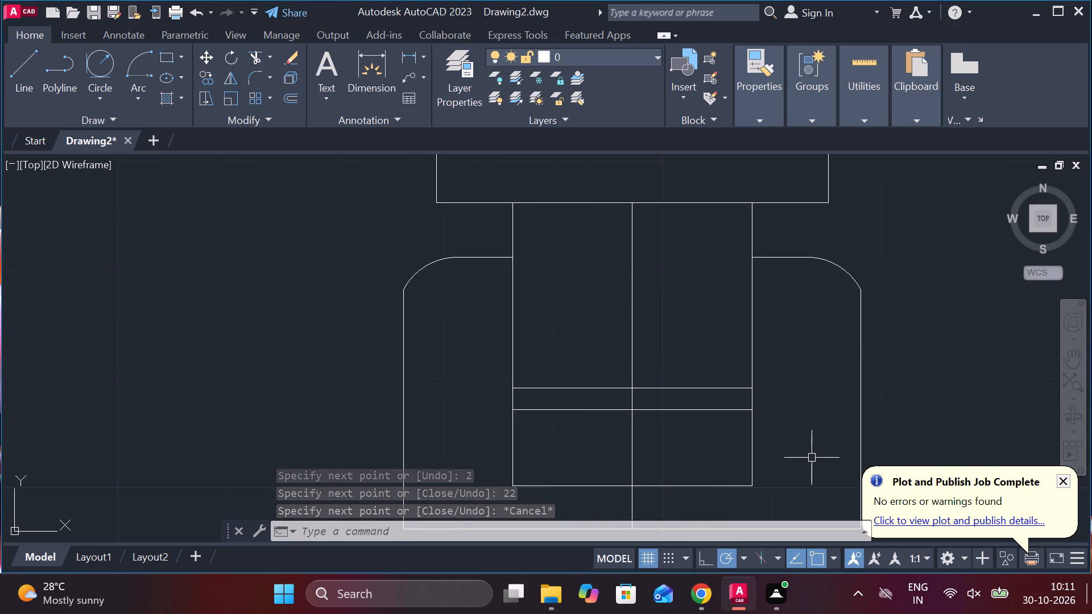
key("l")
key("Return")
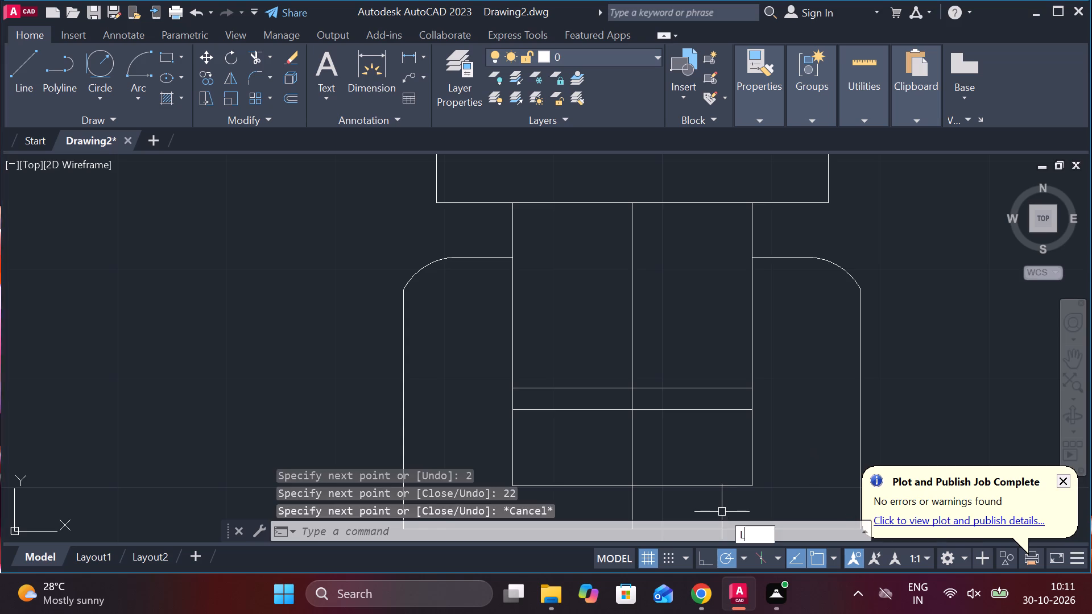
left_click(628, 387)
left_click(628, 412)
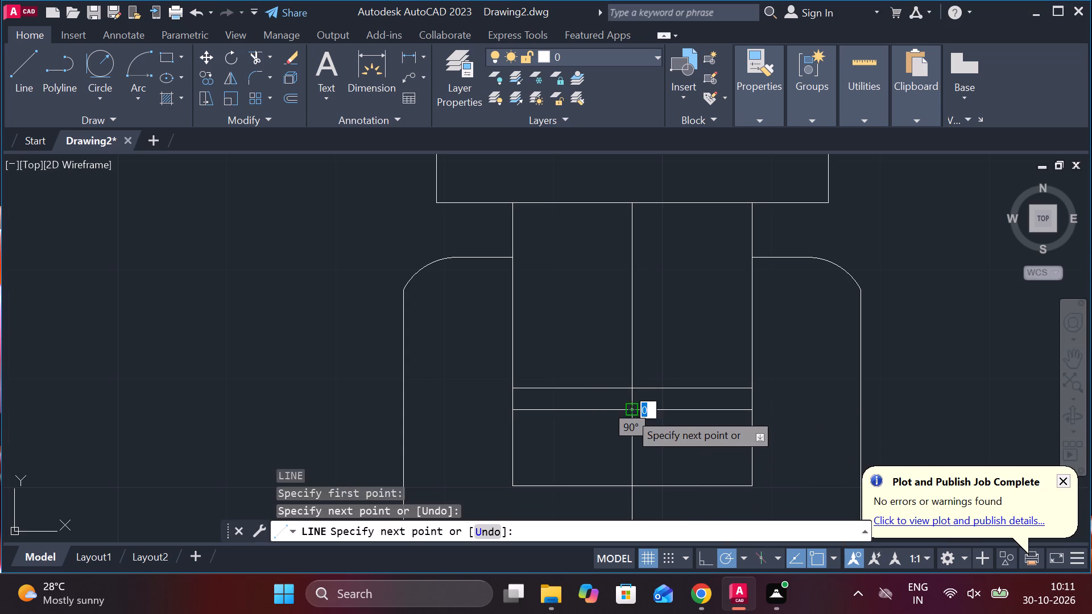
key("Escape")
Offset the short vertical line between the 22-unit lines by 10 units to each side.
left_click(628, 401)
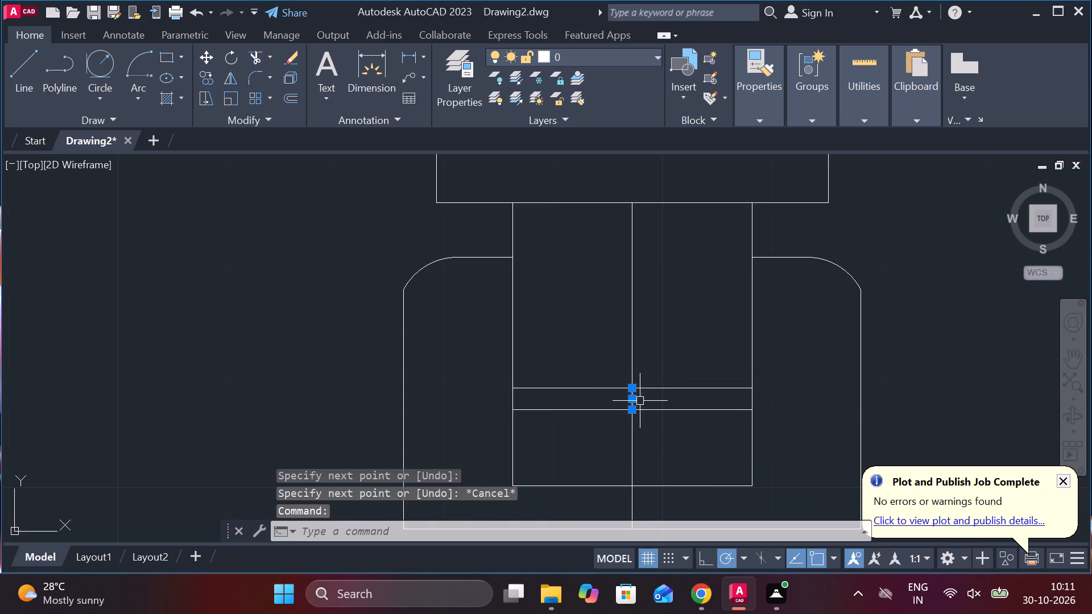
key("o")
key("Return")
key("Return")
type("10")
key("Return")
left_click(634, 405)
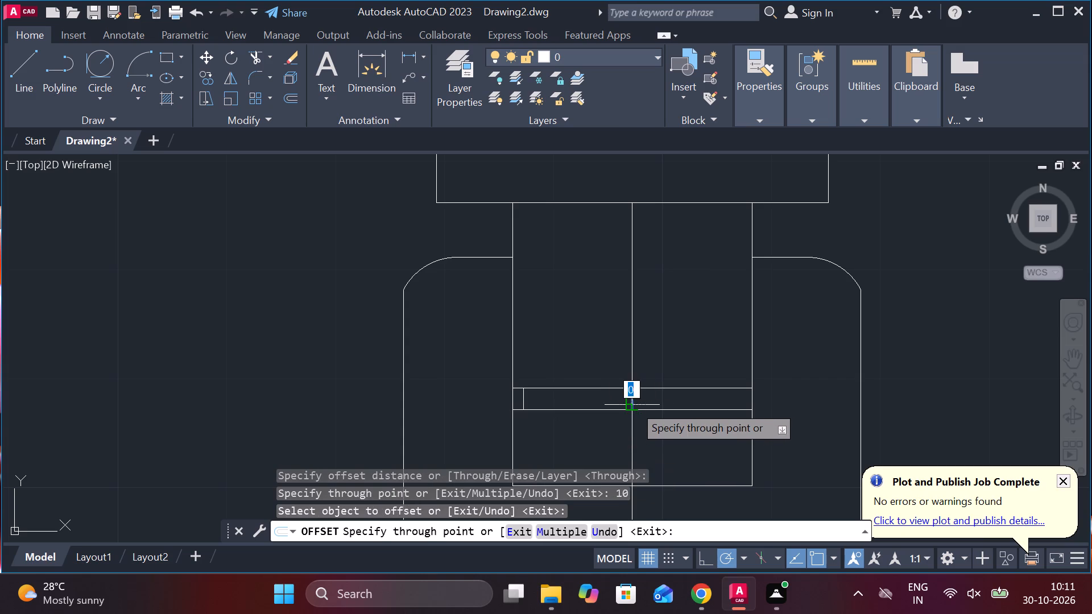
type("10")
key("Return")
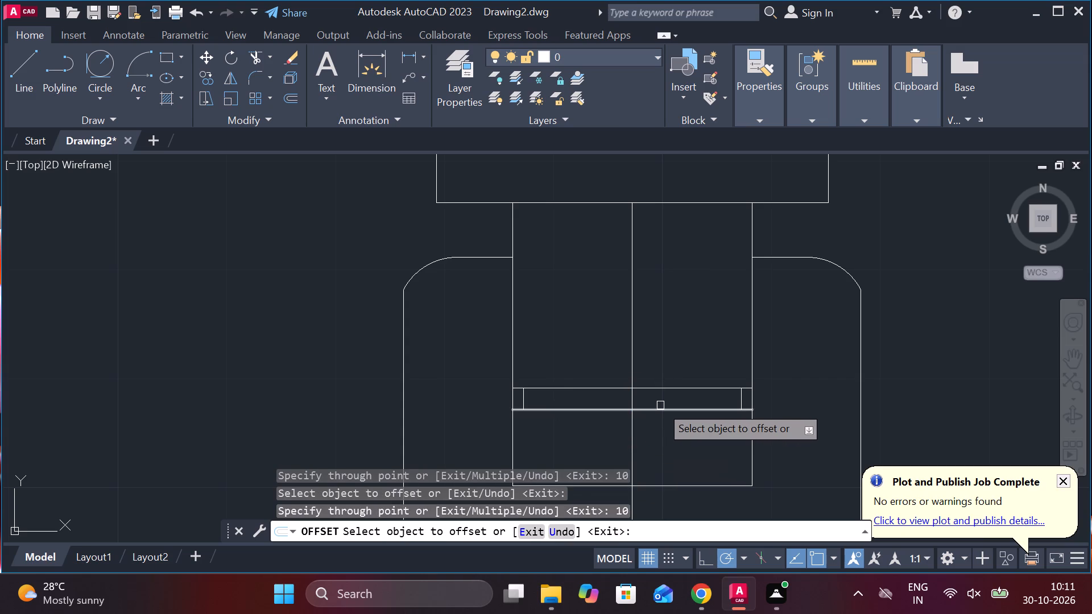
key("Escape")
Erase the short vertical line at the centre between the two 22-unit lines.
left_click(634, 402)
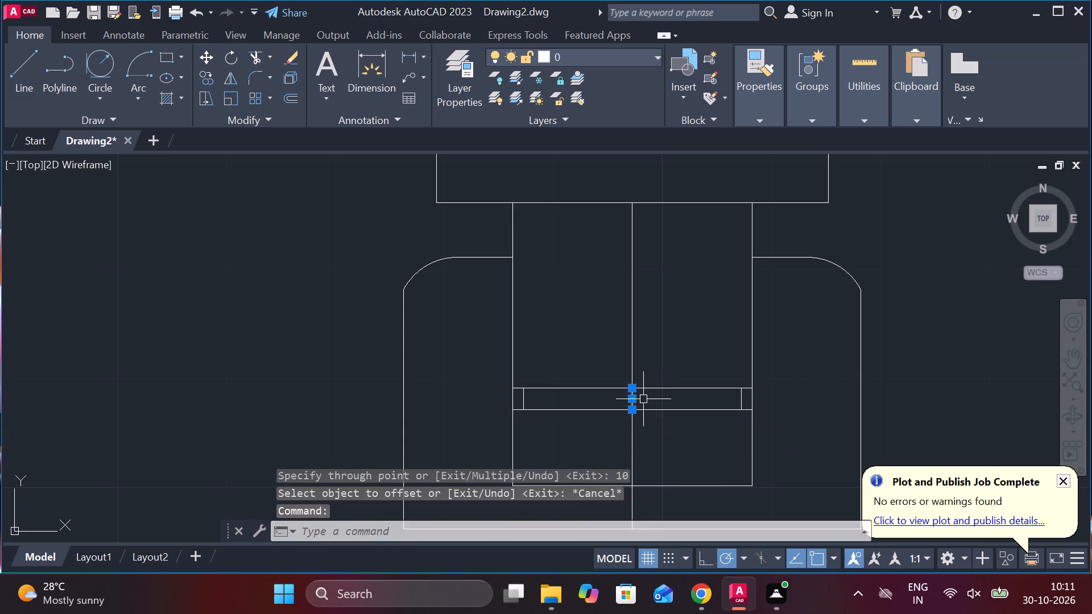
type("E")
key("space")
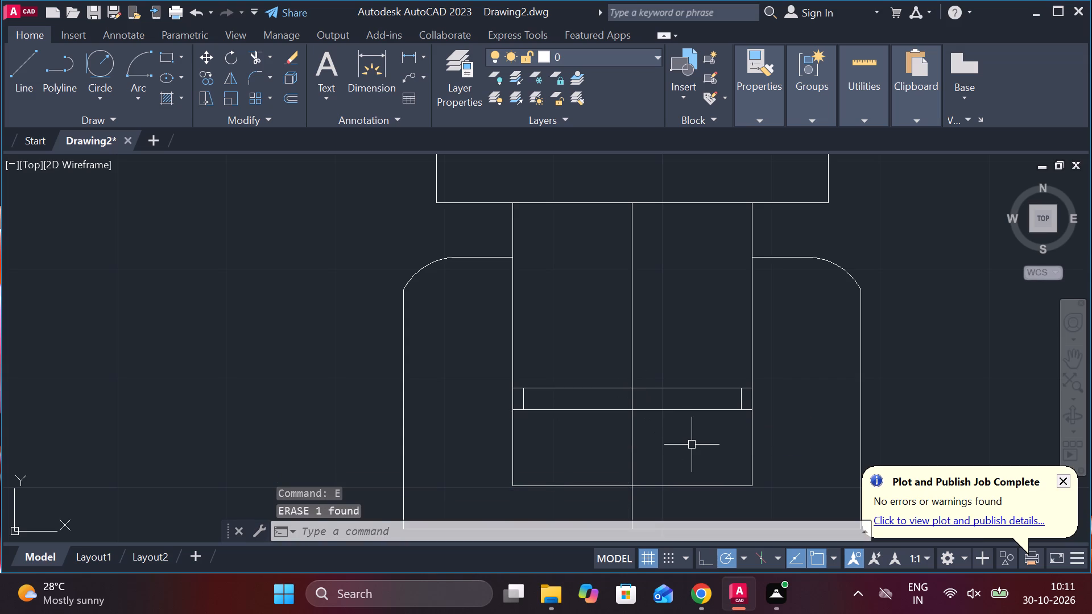
Join the two vertical centre line segments of the sectioned view into a single line.
middle_click_drag(646, 296, 614, 459)
left_click(598, 420)
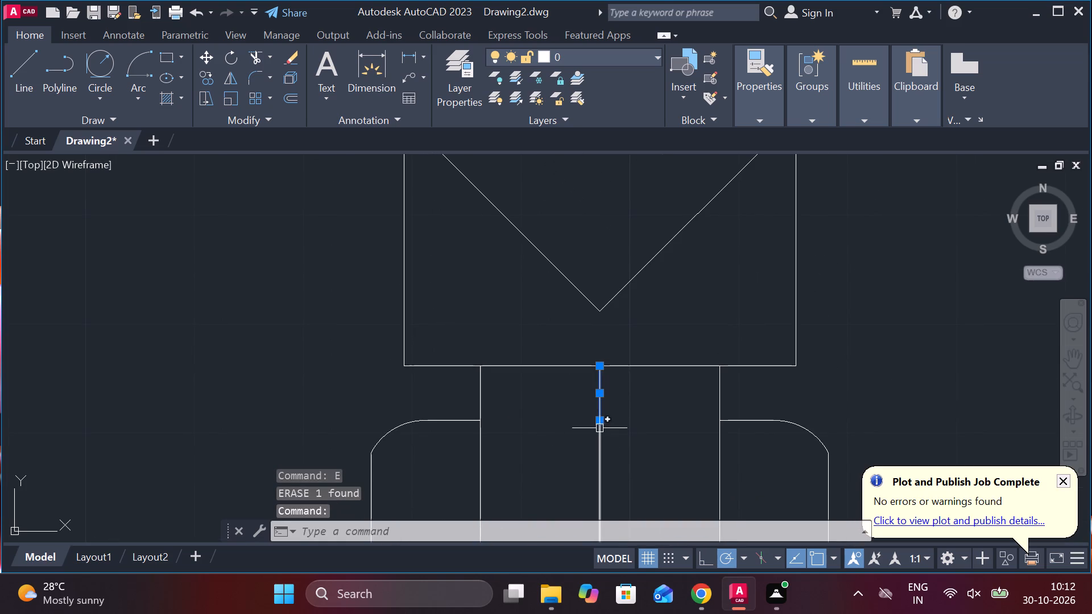
left_click(599, 439)
key("j")
key("Return")
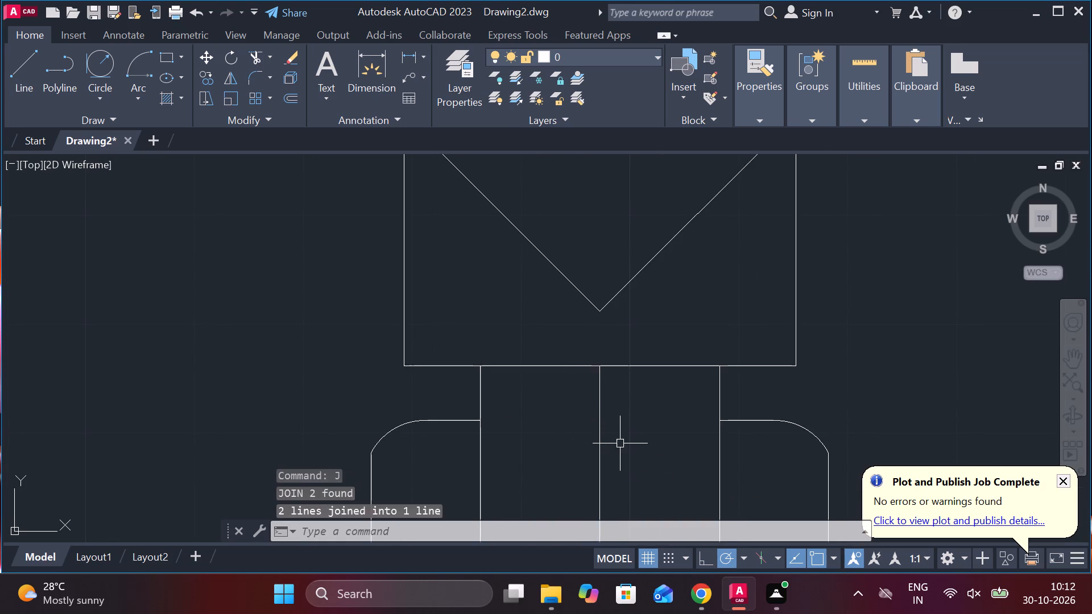
Lengthen the joined centre line's upper end by about 27 units, extending above the V-notched block.
left_click(601, 408)
left_click(650, 406)
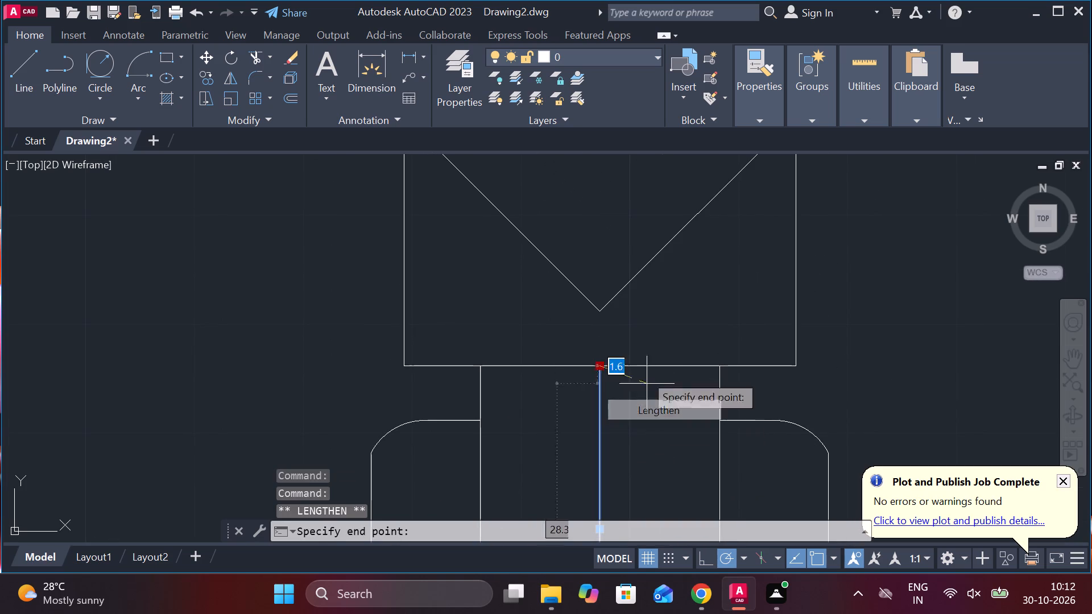
middle_click_drag(596, 284, 549, 421)
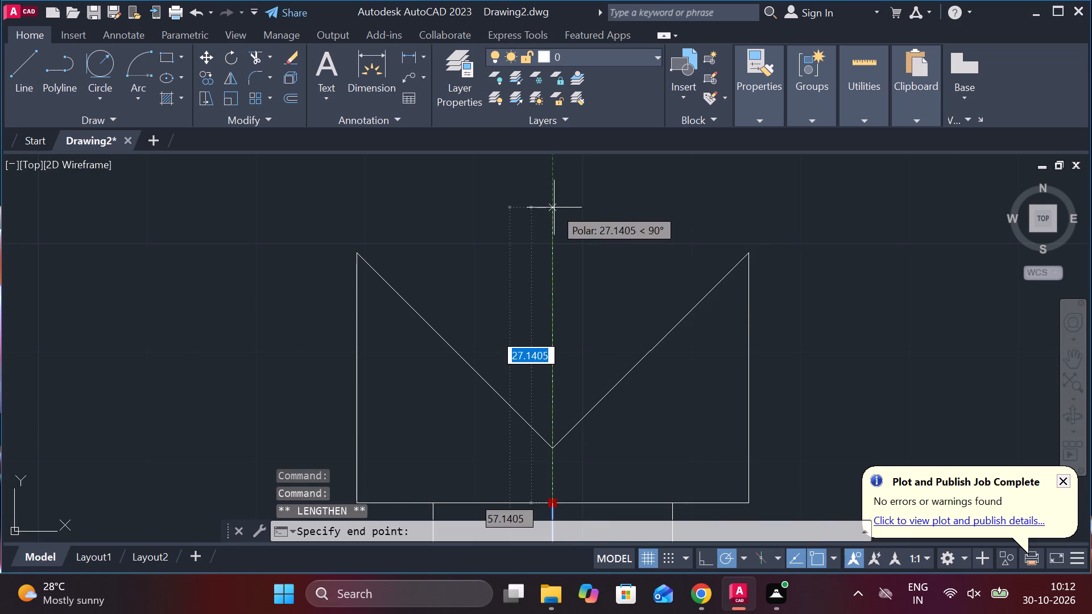
left_click(554, 208)
scroll(607, 290, "down", 3)
middle_click_drag(615, 470, 525, 411)
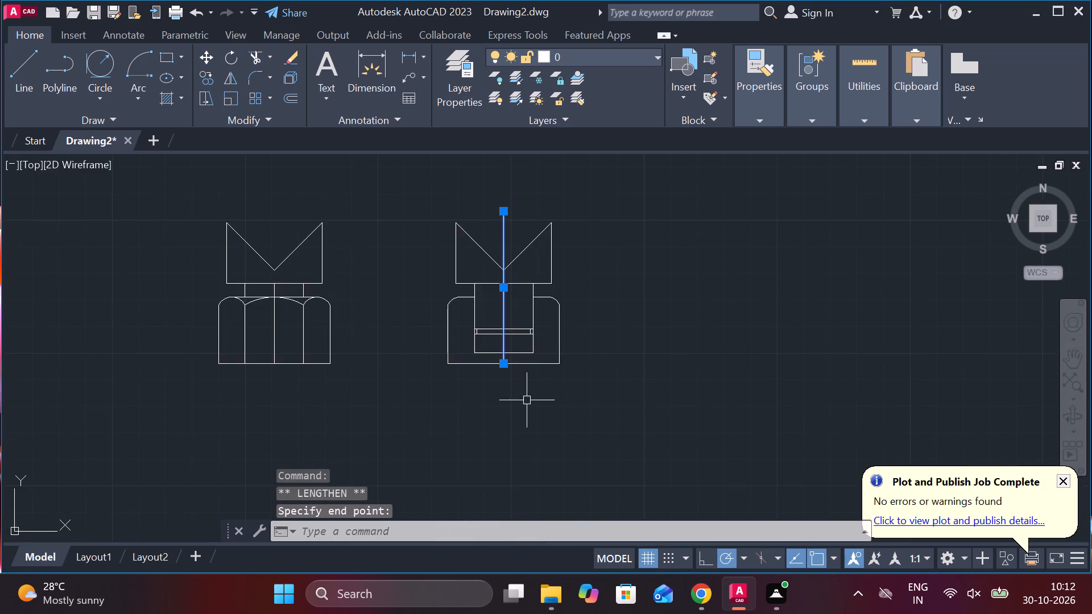
scroll(532, 403, "up", 2)
key("Escape")
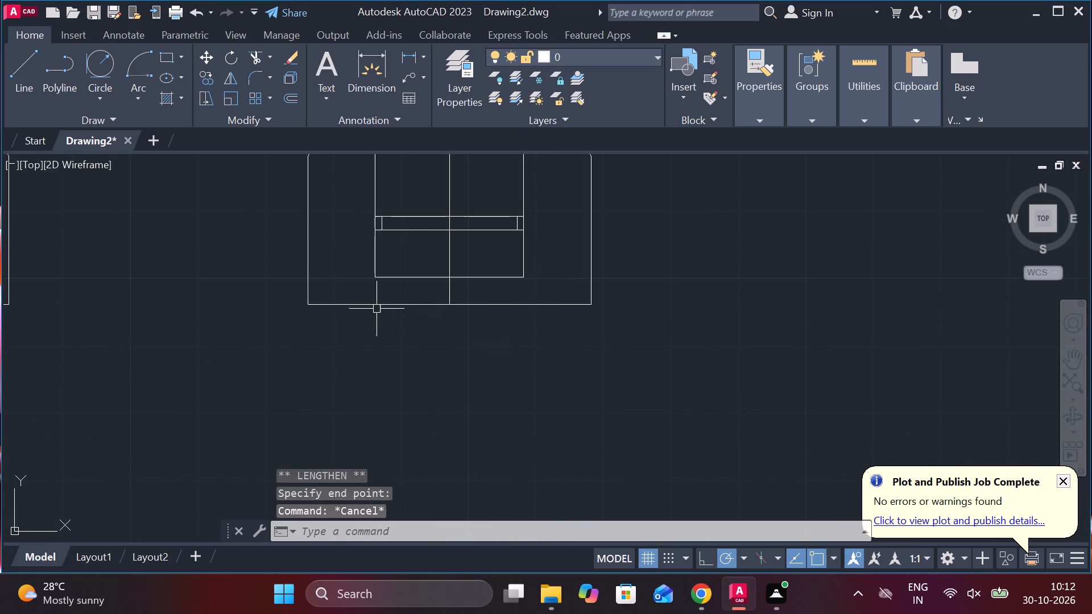
Draw a vertical line about 23 units long downward from each lower corner of the stem.
key("l")
key("Return")
left_click(375, 285)
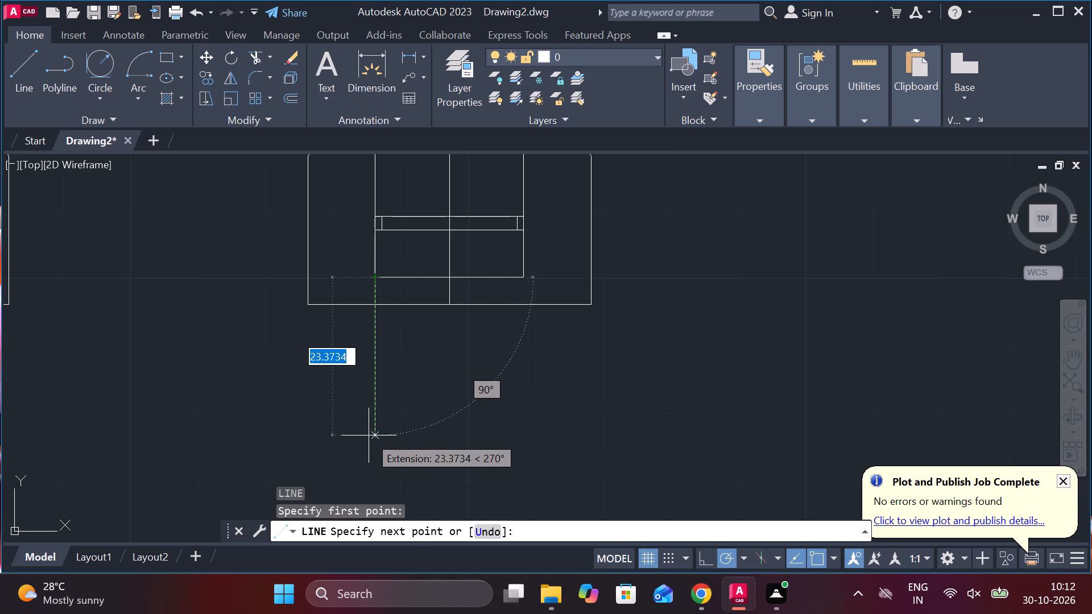
left_click(369, 435)
key("space")
key("space")
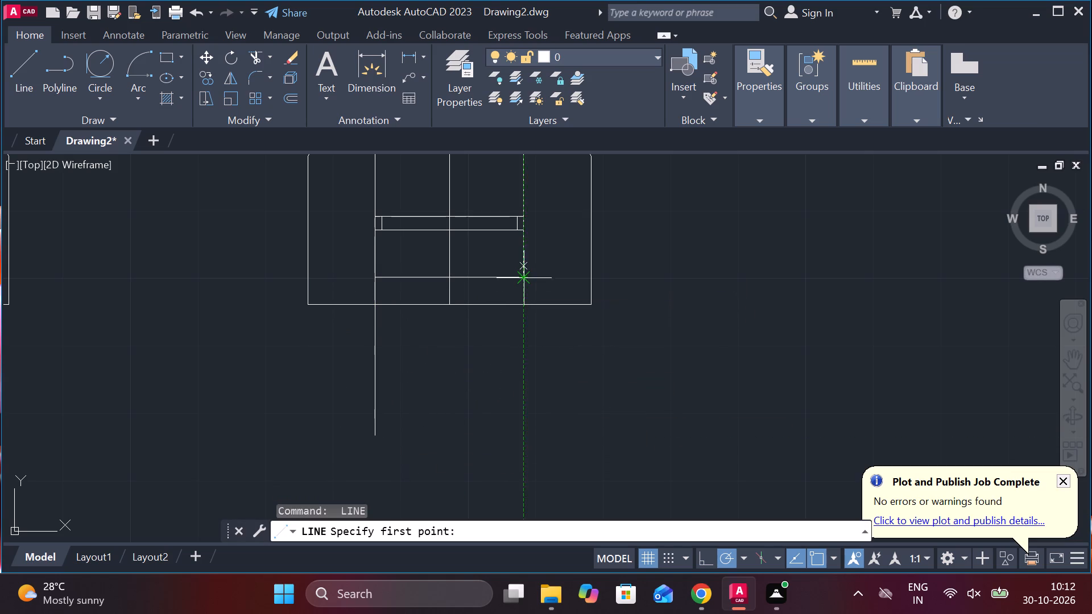
left_click(523, 285)
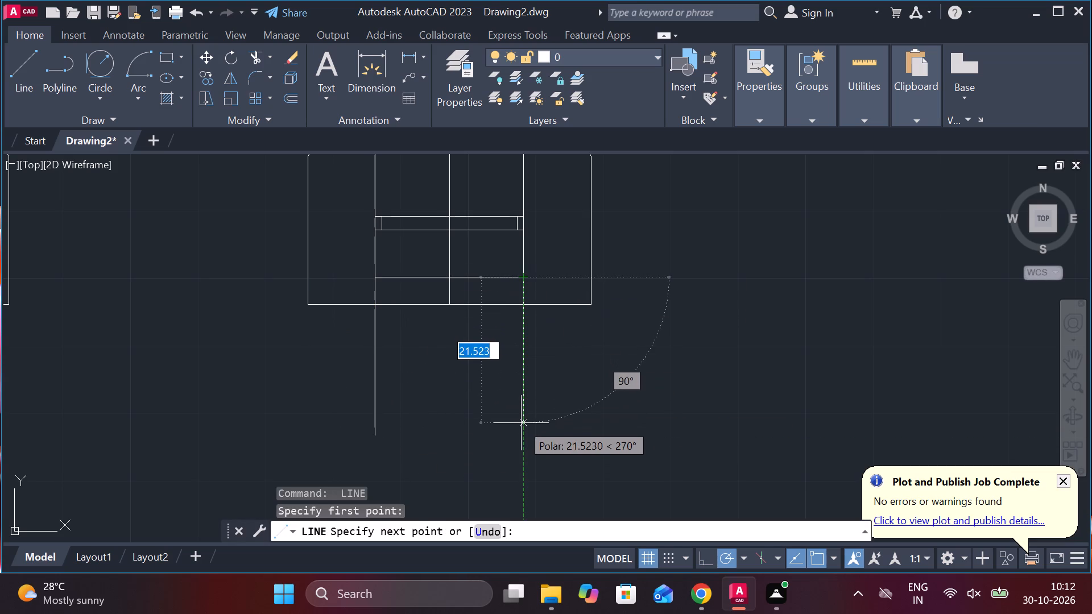
left_click(520, 436)
key("Escape")
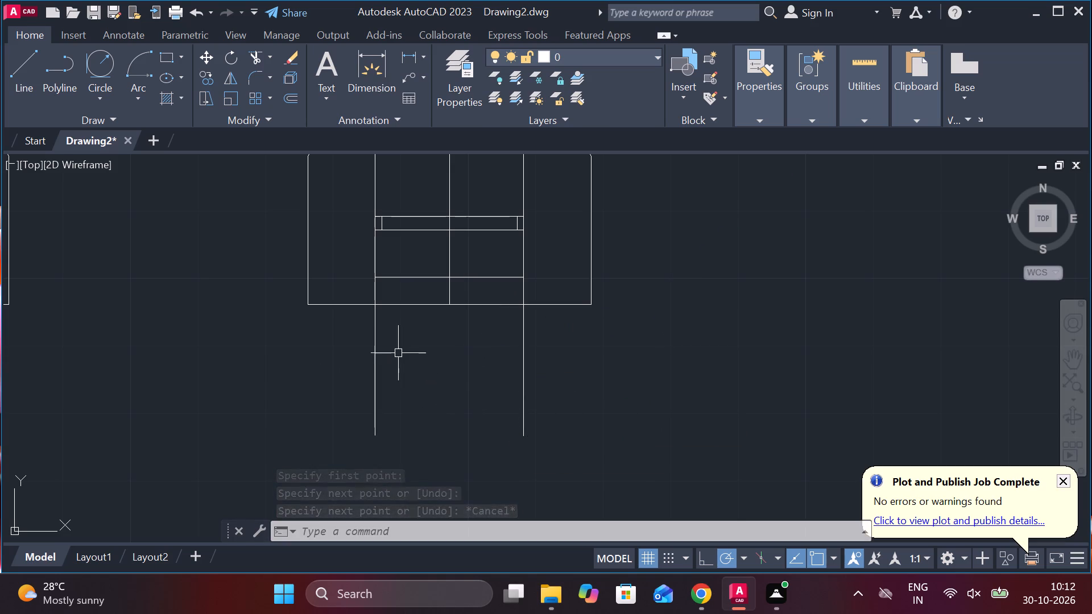
Trim both downward lines between the stem's base and the body's bottom edge, and trim the bottom edge between those lines.
scroll(382, 320, "up", 2)
middle_click_drag(436, 331, 453, 412)
type("TR")
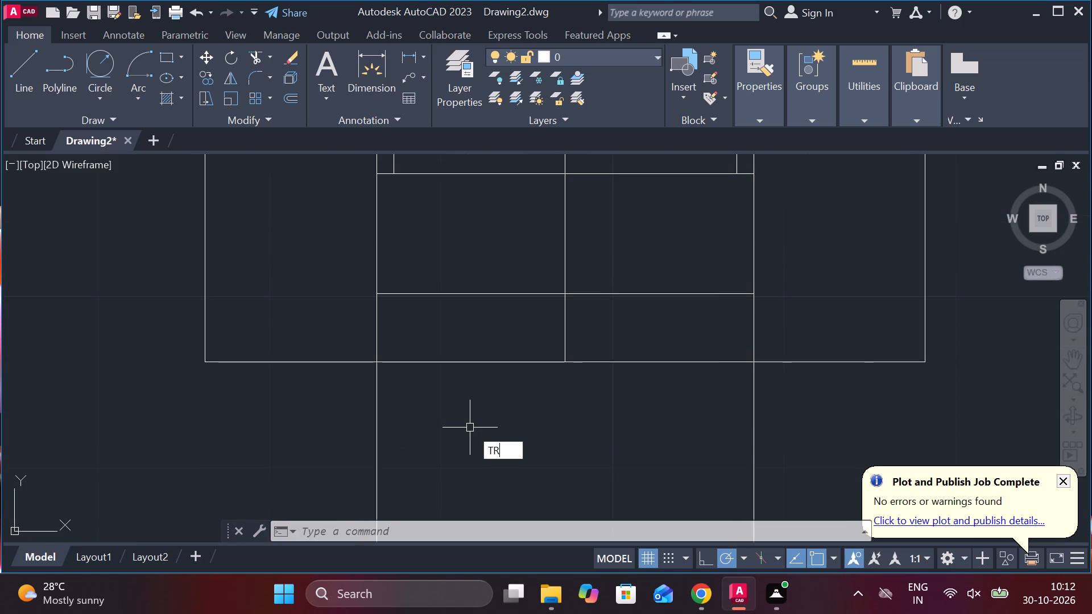
key("space")
left_click_drag(604, 327, 611, 327)
left_click(846, 325)
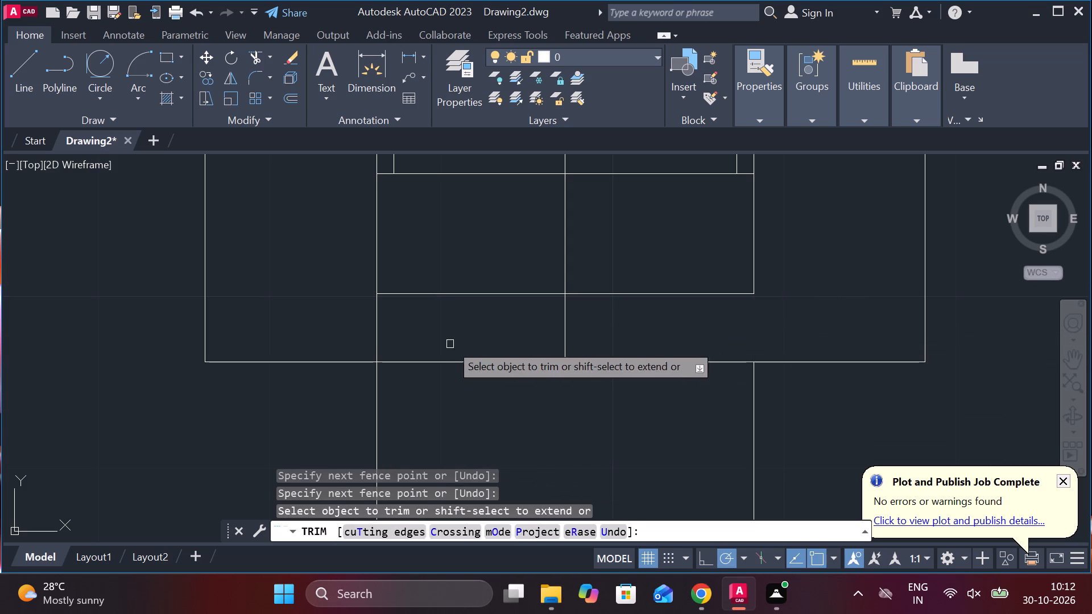
left_click_drag(456, 328, 427, 325)
left_click(319, 315)
left_click(406, 334)
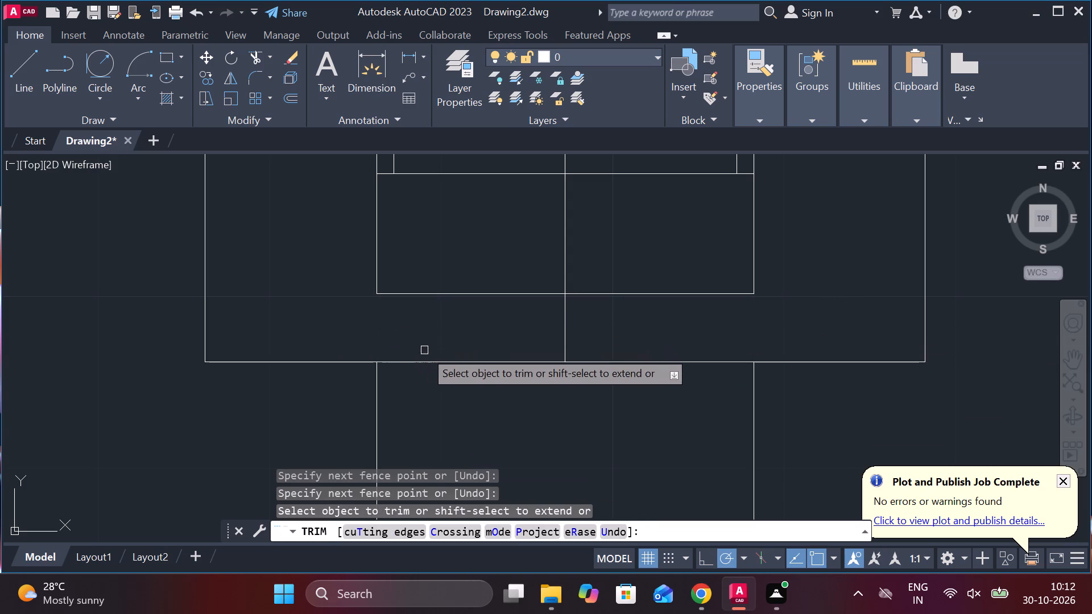
left_click(439, 364)
left_click(621, 364)
left_click(609, 364)
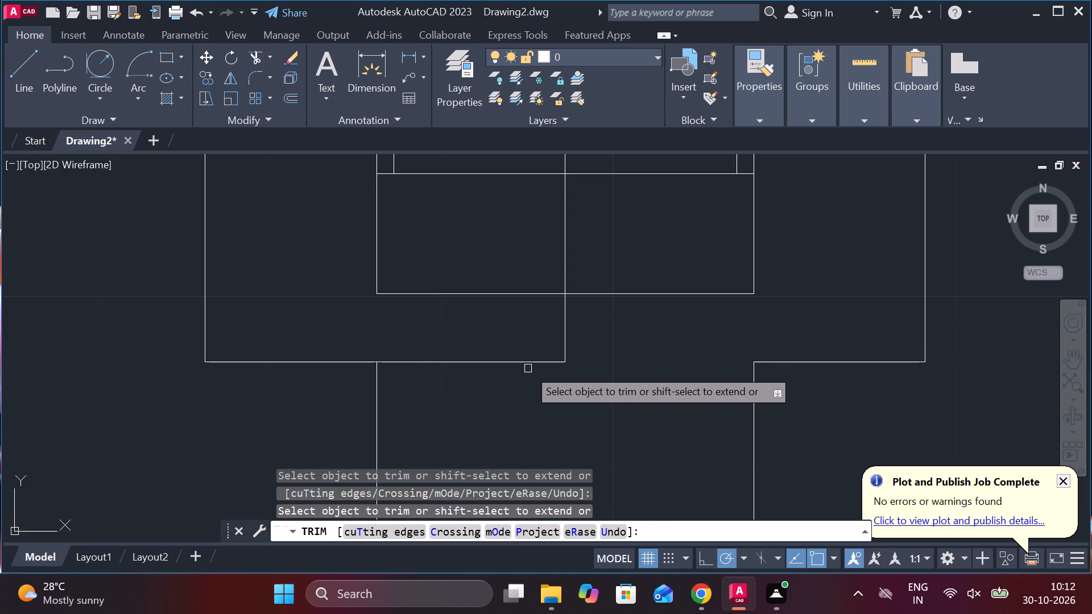
left_click(519, 362)
key("Escape")
Draw a step from the left lower line's top end: 1 unit right, 1 down and 1 left.
key("l")
key("Return")
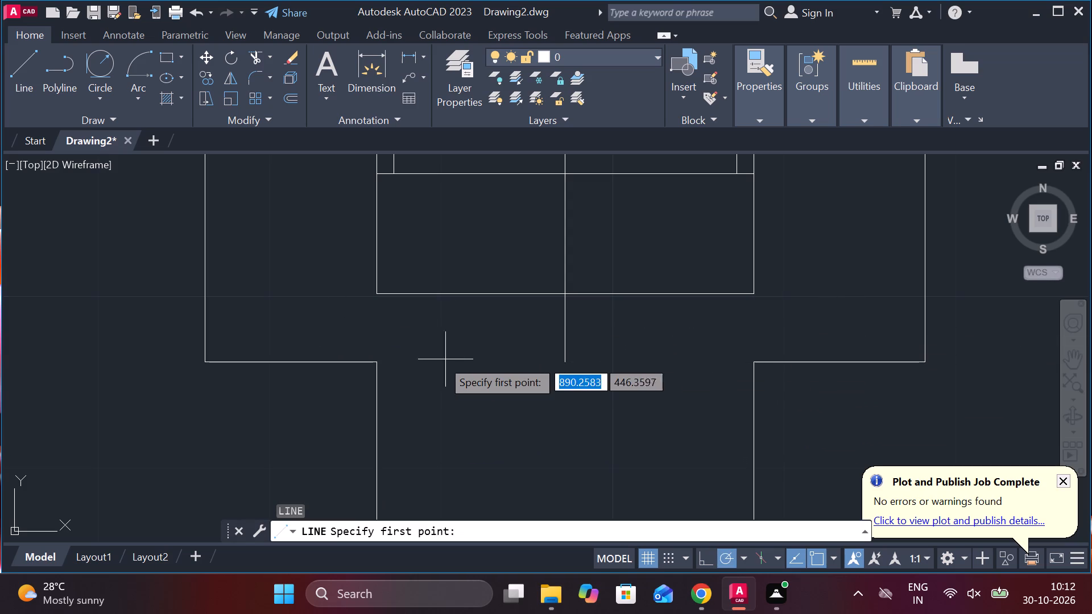
left_click(373, 363)
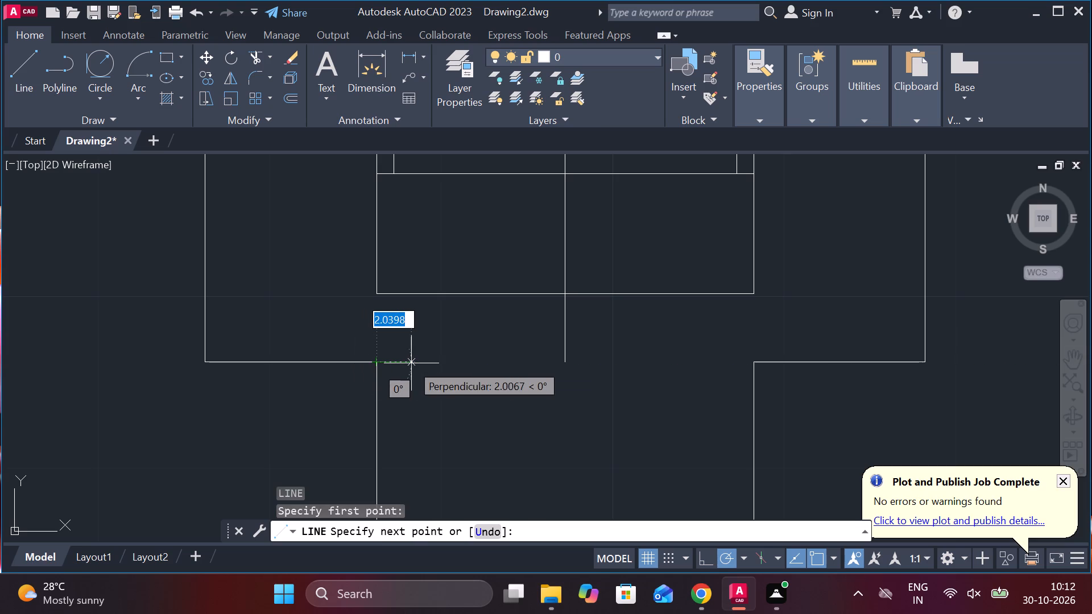
type("1")
key("space")
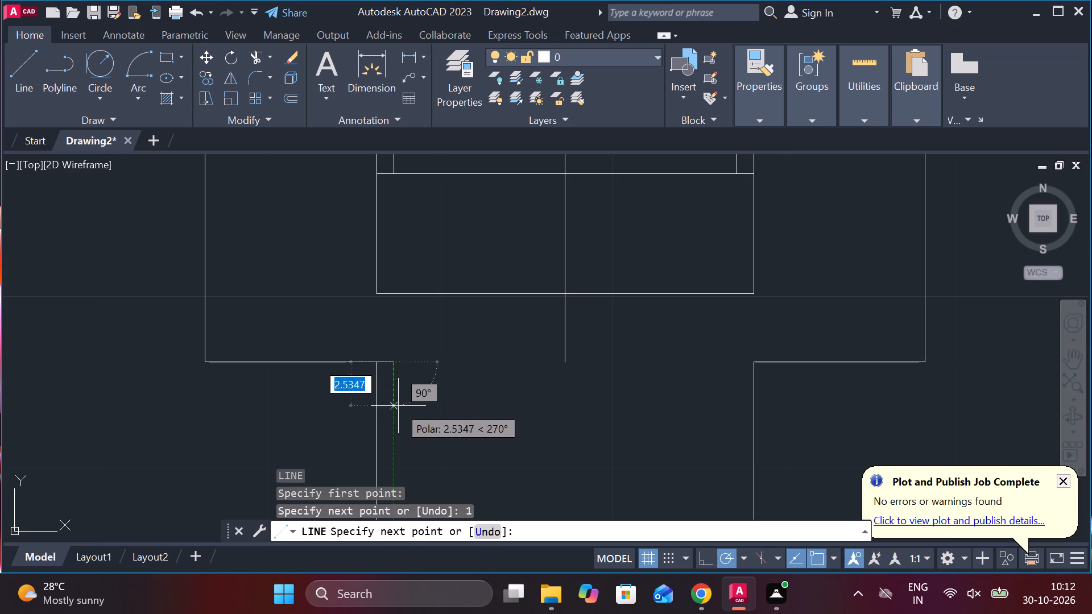
type("1")
key("space")
type("1")
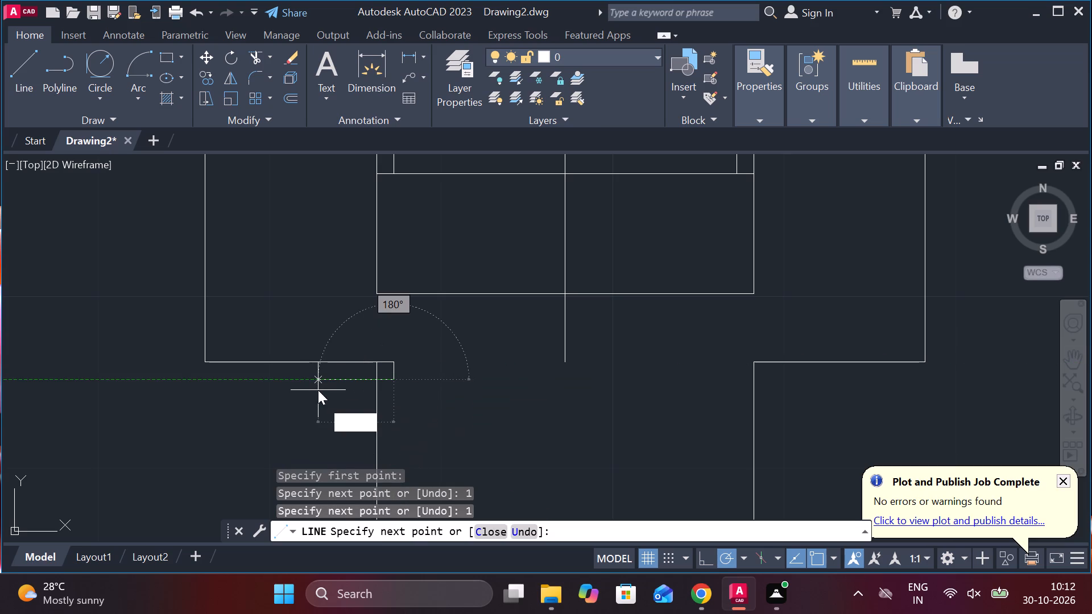
key("space")
key("Escape")
Trim the 1-unit piece of the left vertical line inside the small step.
type("TR")
key("space")
left_click(372, 374)
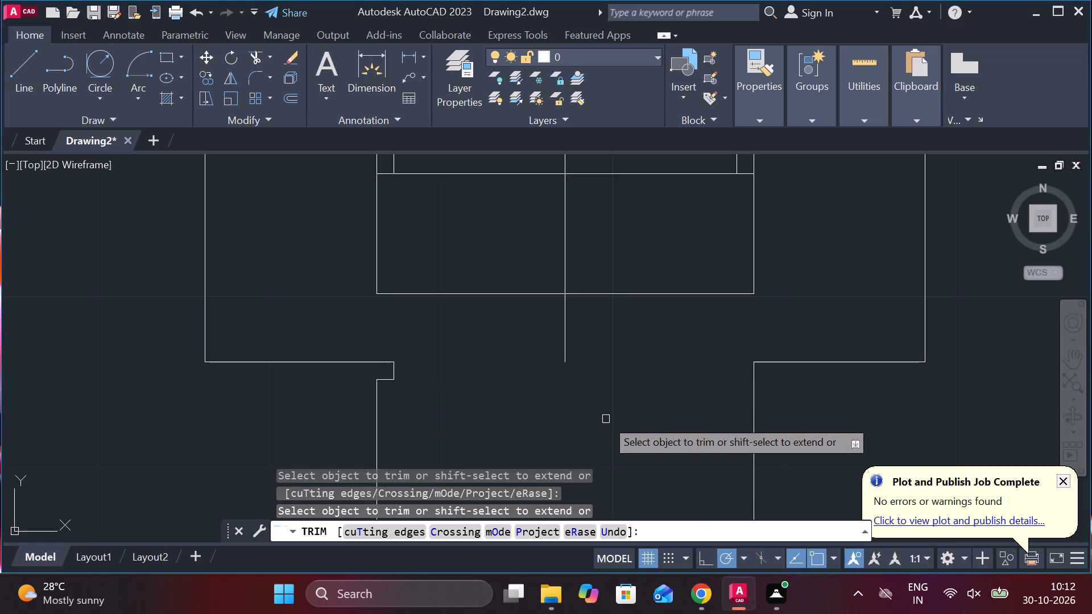
scroll(609, 419, "down", 1)
key("Escape")
Draw a mirrored step from the right lower line's top end: 1 unit left, 1 down and 1 right.
key("l")
key("Return")
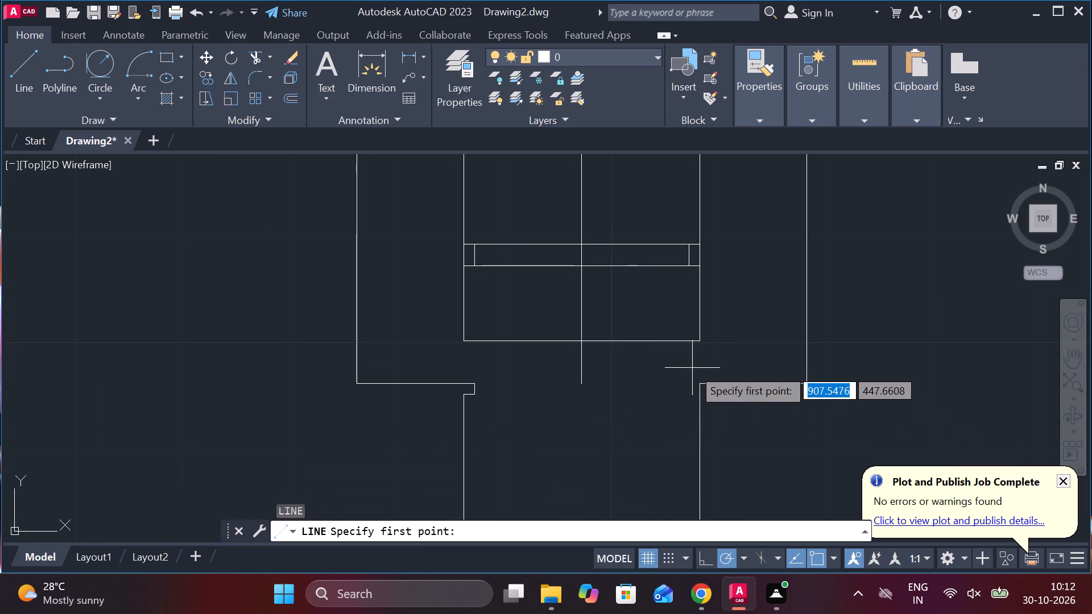
left_click(694, 381)
type("1")
key("space")
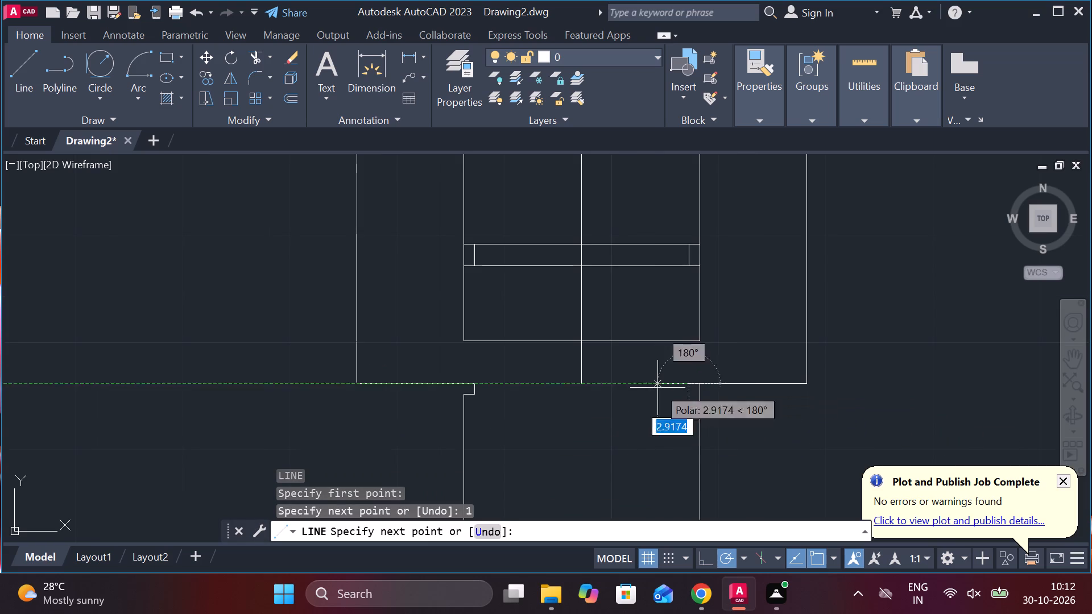
type("1")
key("space")
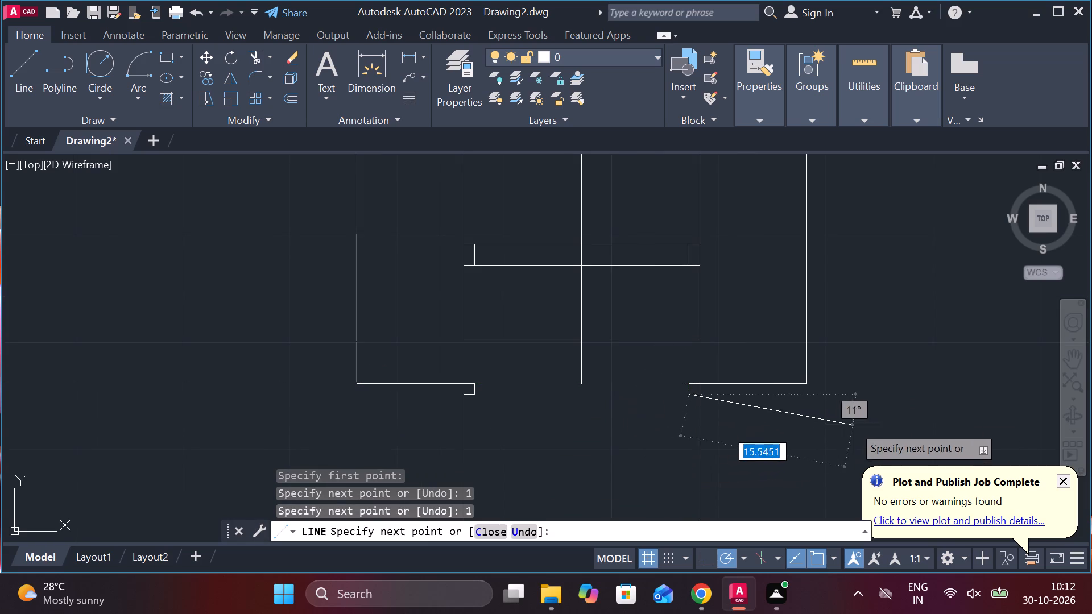
type("1")
key("space")
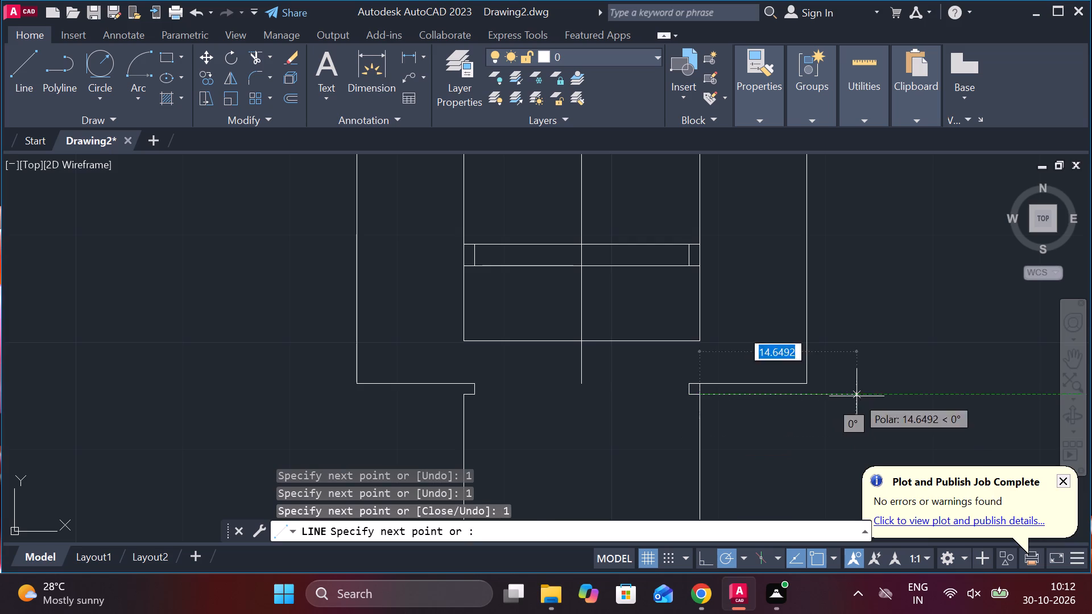
key("Escape")
Trim the 1-unit piece of the right vertical line inside the small step.
type("TR")
key("space")
scroll(723, 388, "up", 2)
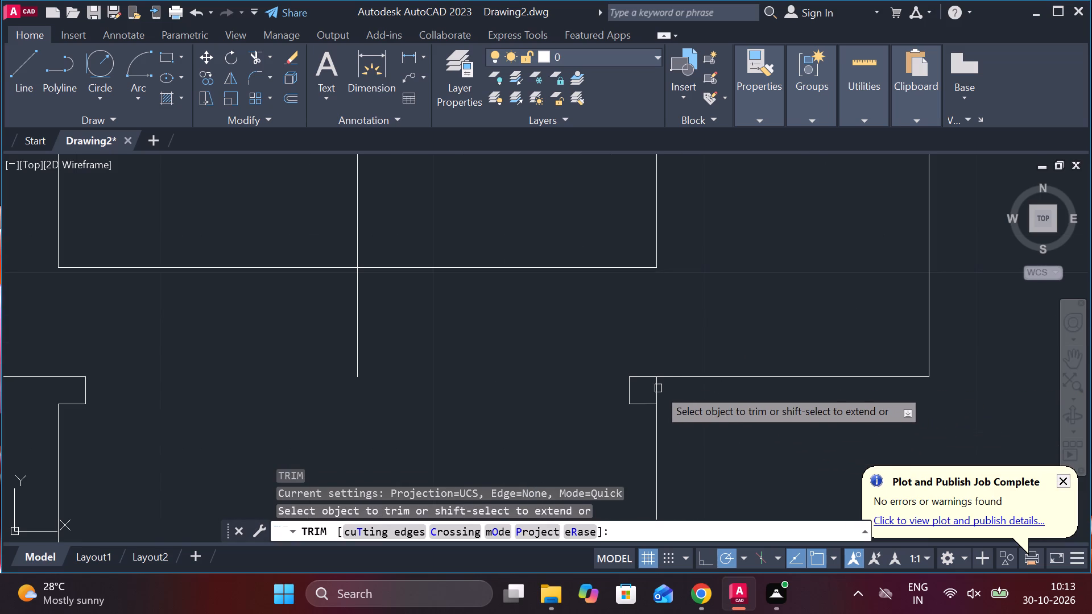
left_click(652, 383)
scroll(670, 396, "down", 3)
scroll(725, 404, "down", 2)
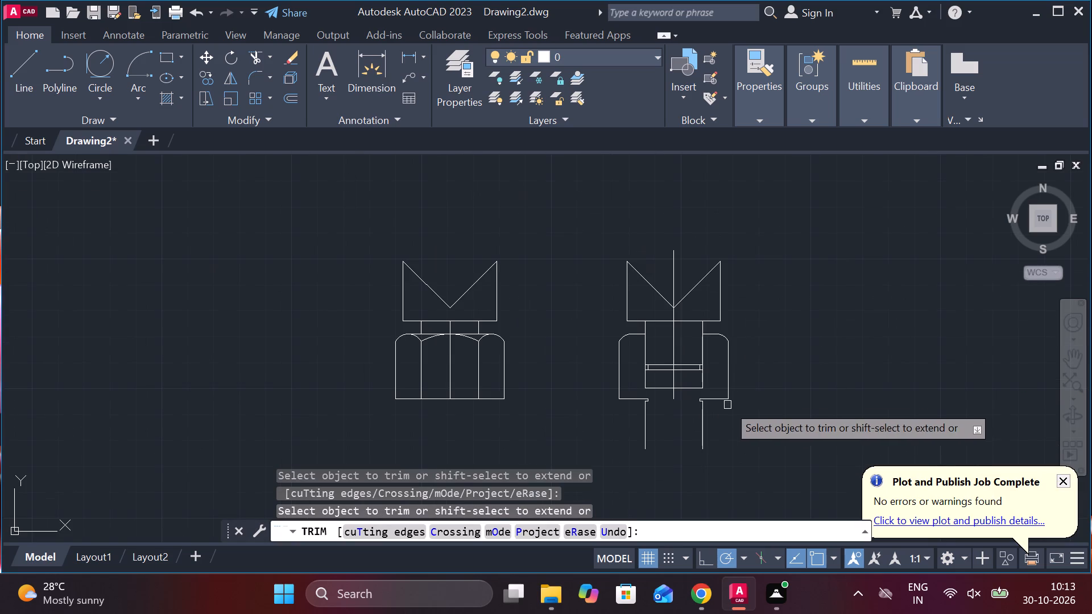
key("Escape")
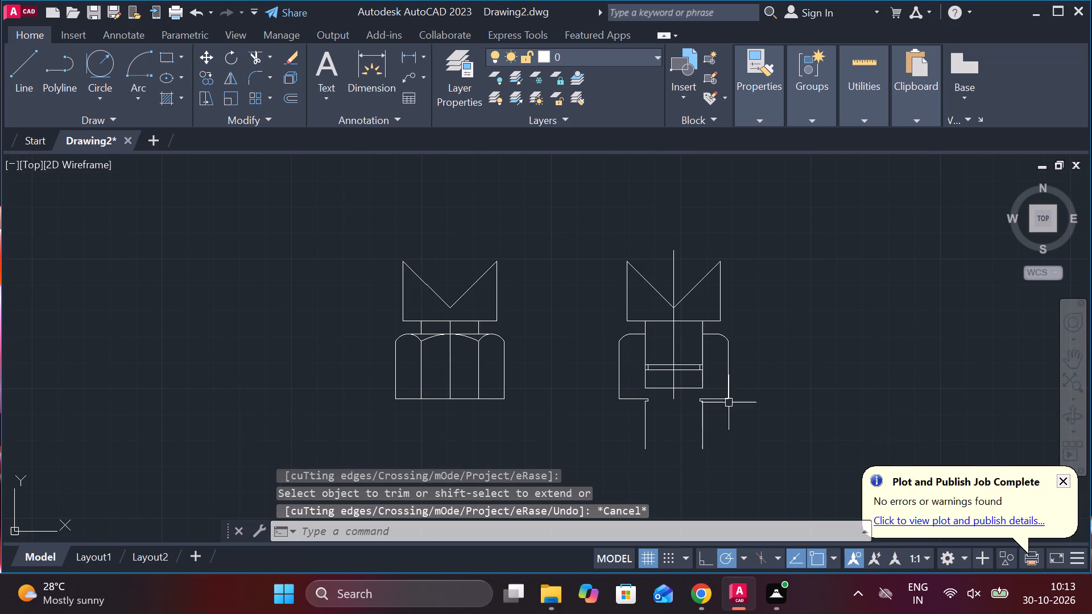
Stretch the centre line's lower end straight down to just past the ends of the two lower vertical lines.
left_click(673, 333)
left_click(675, 400)
left_click(679, 463)
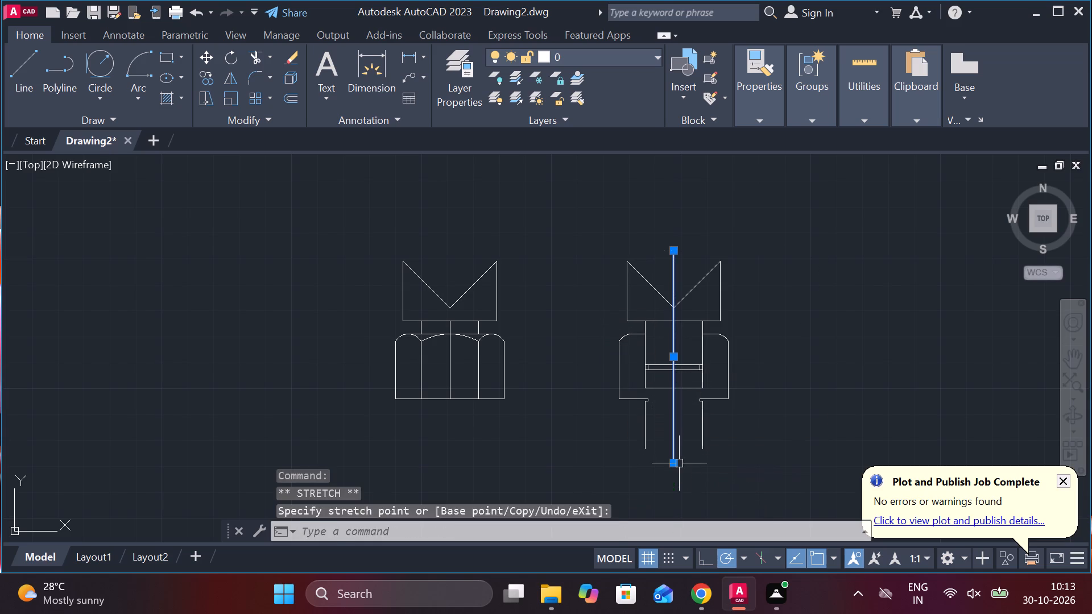
key("Escape")
Draw a start-end-radius arc bulging downward from the left lower line's end to the centre line, with a radius of about 8 units.
scroll(683, 443, "up", 2)
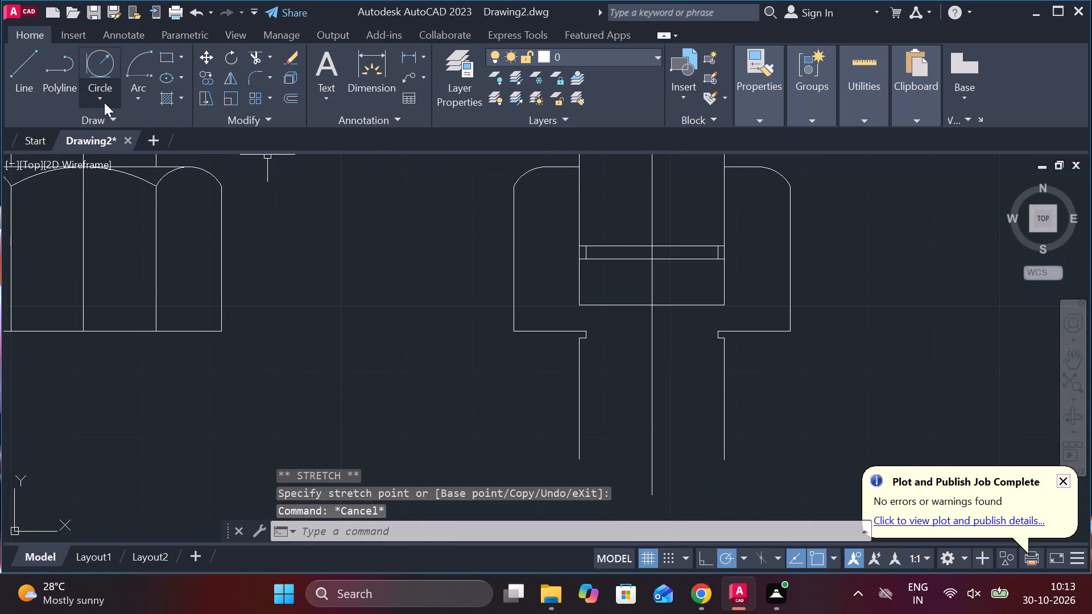
left_click(136, 101)
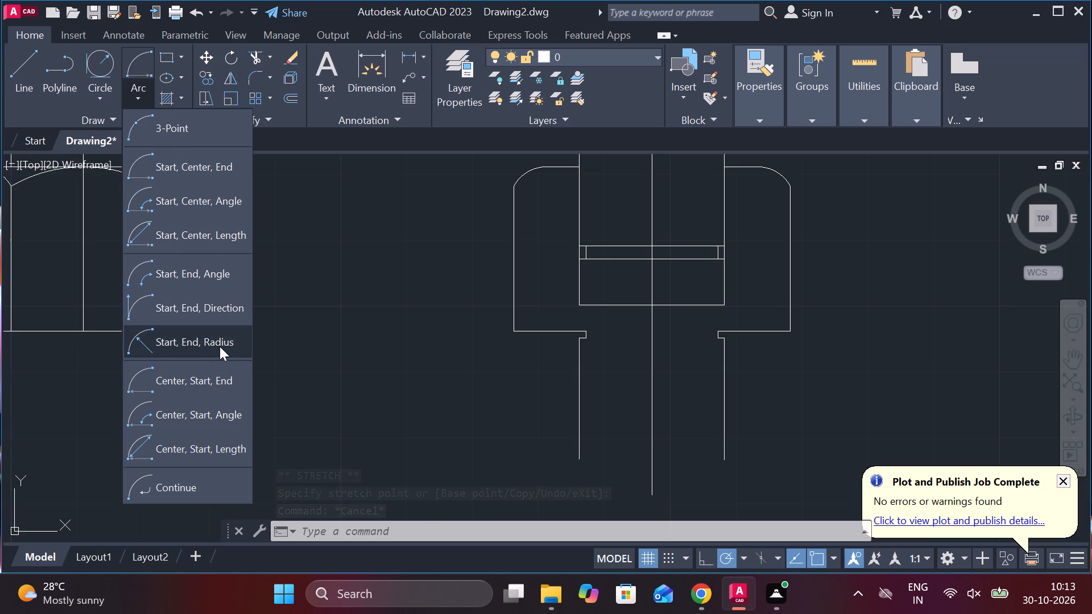
left_click(220, 346)
left_click(583, 454)
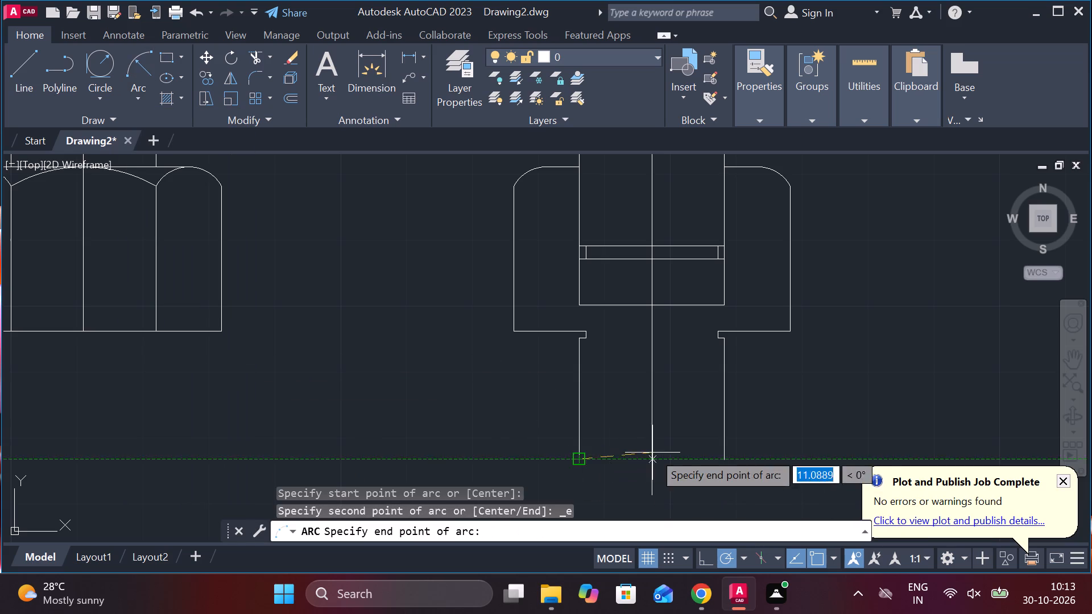
left_click(657, 459)
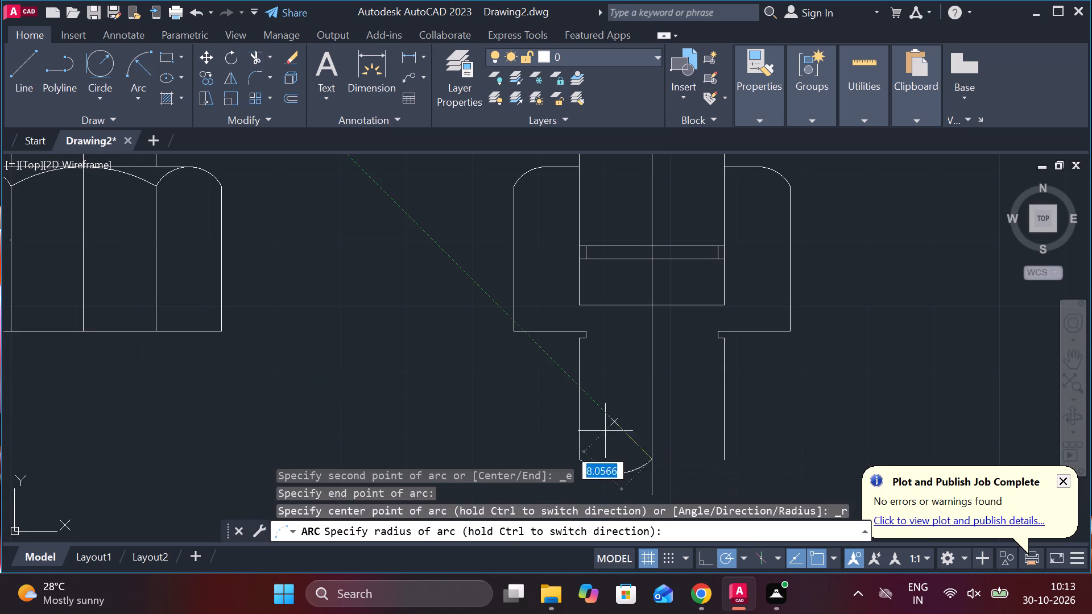
left_click(622, 412)
middle_click_drag(593, 405, 554, 385)
key("Escape")
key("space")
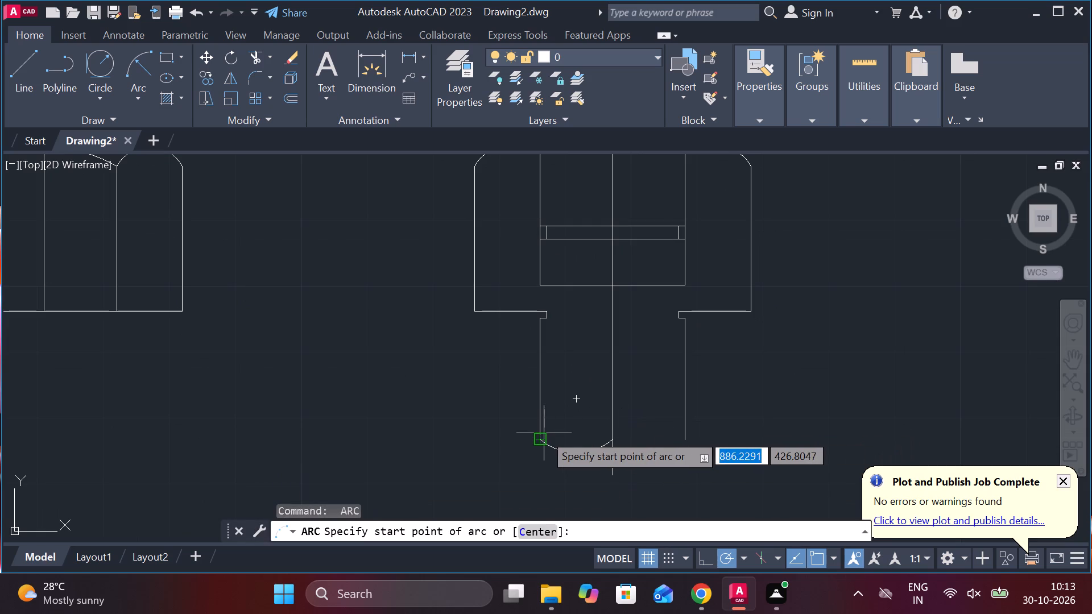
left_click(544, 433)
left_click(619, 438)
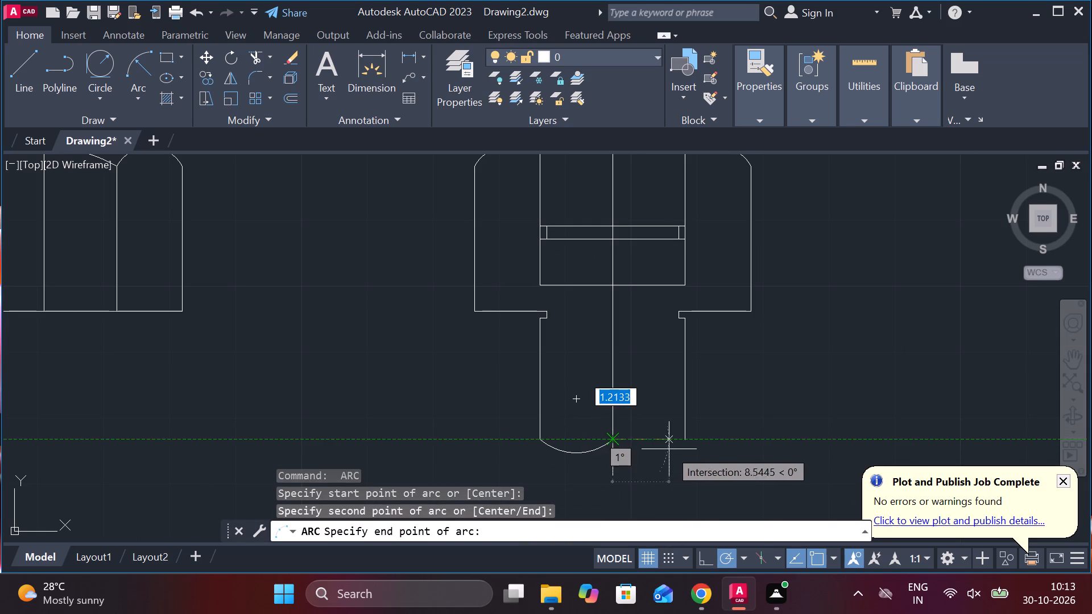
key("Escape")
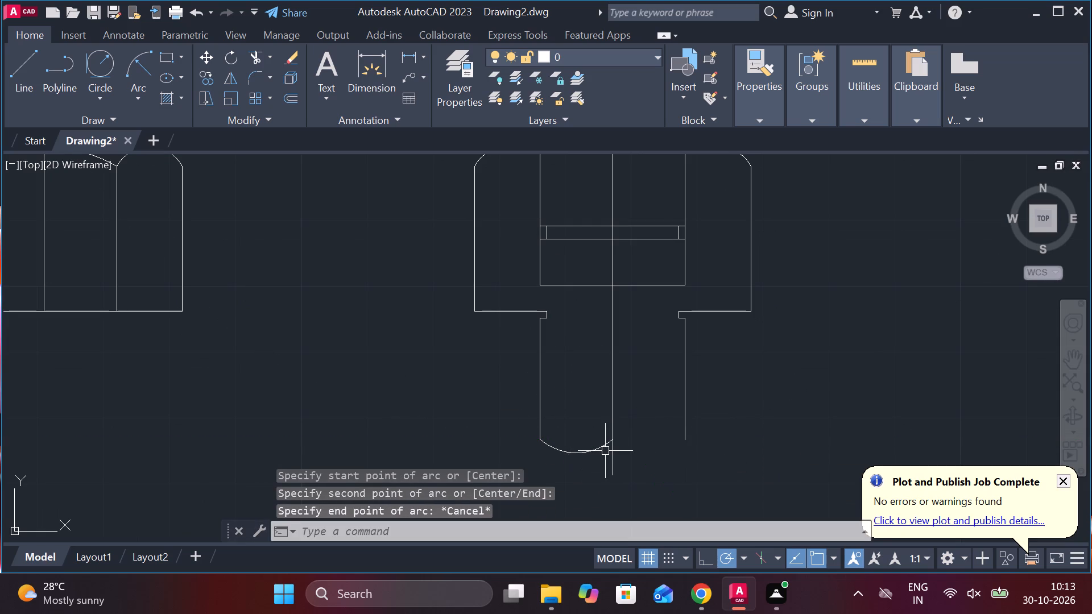
Mirror the break arc at the lower shank's left half about the horizontal line through its endpoints, keeping the original.
left_click(605, 450)
type("MI")
key("Return")
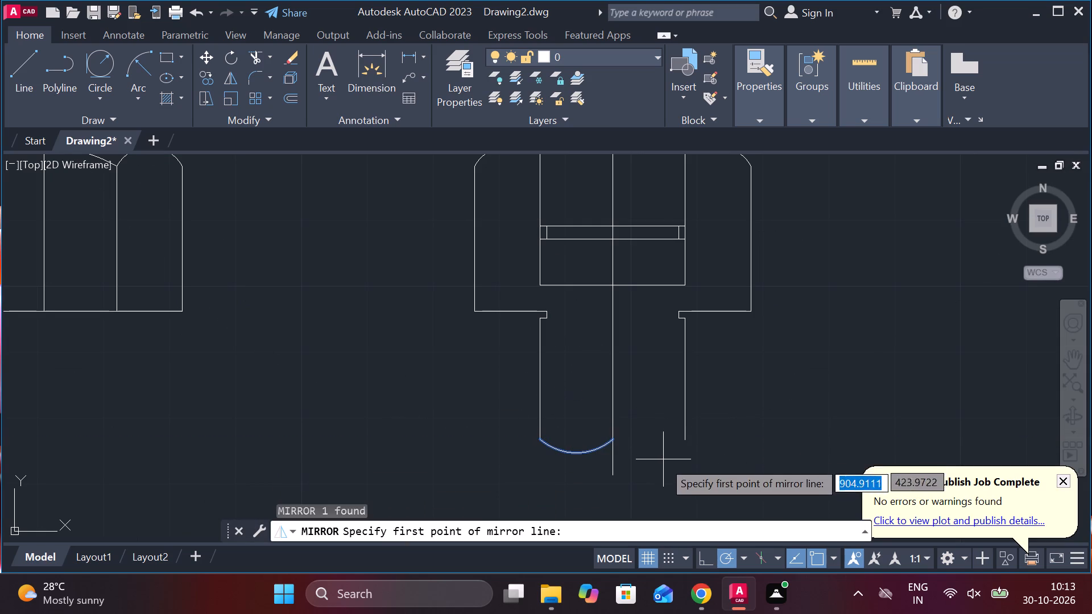
left_click(617, 438)
left_click(536, 434)
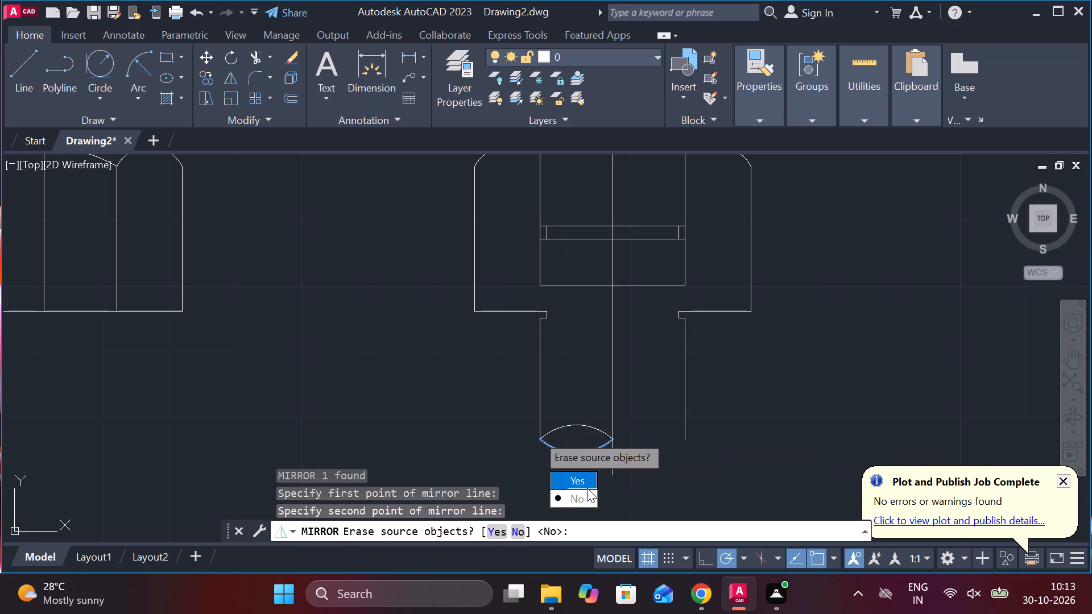
left_click_drag(585, 499, 536, 434)
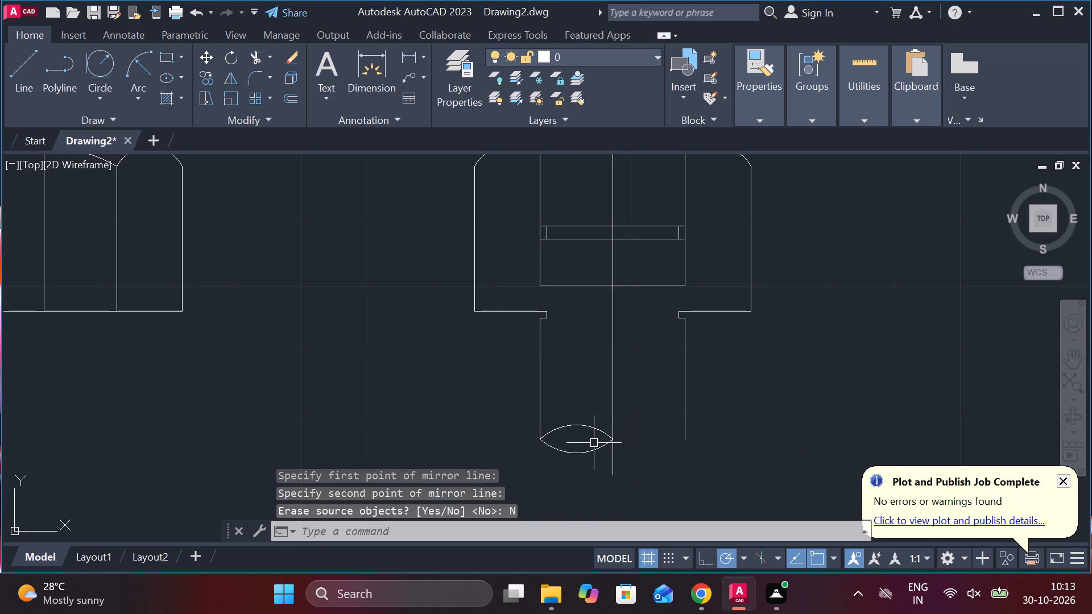
Copy the downward-bulging arc from its end on the centre line to the right lower line's bottom end.
left_click(603, 444)
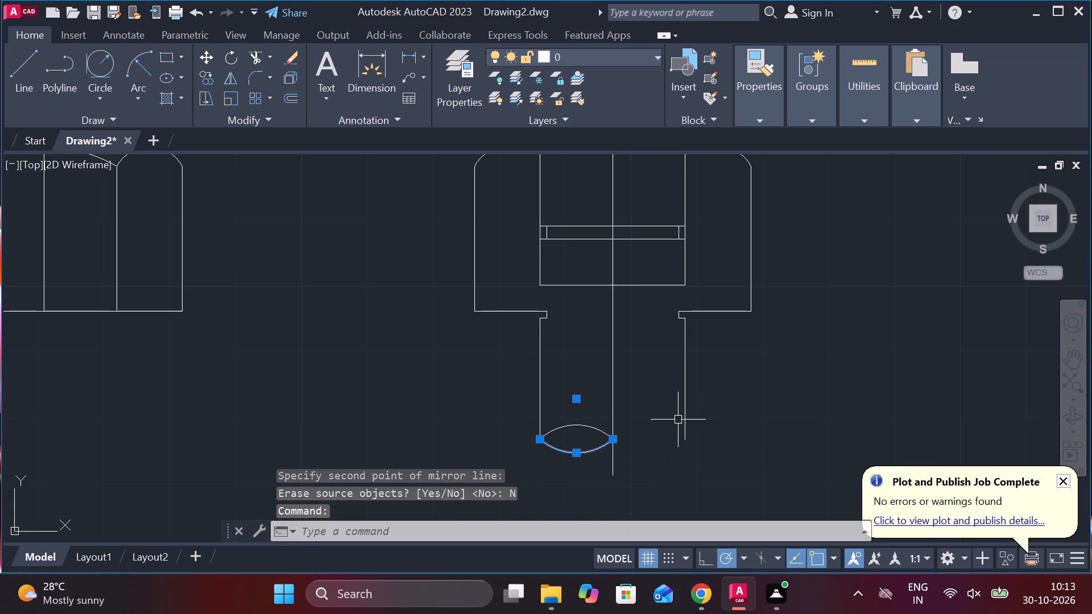
key("Escape")
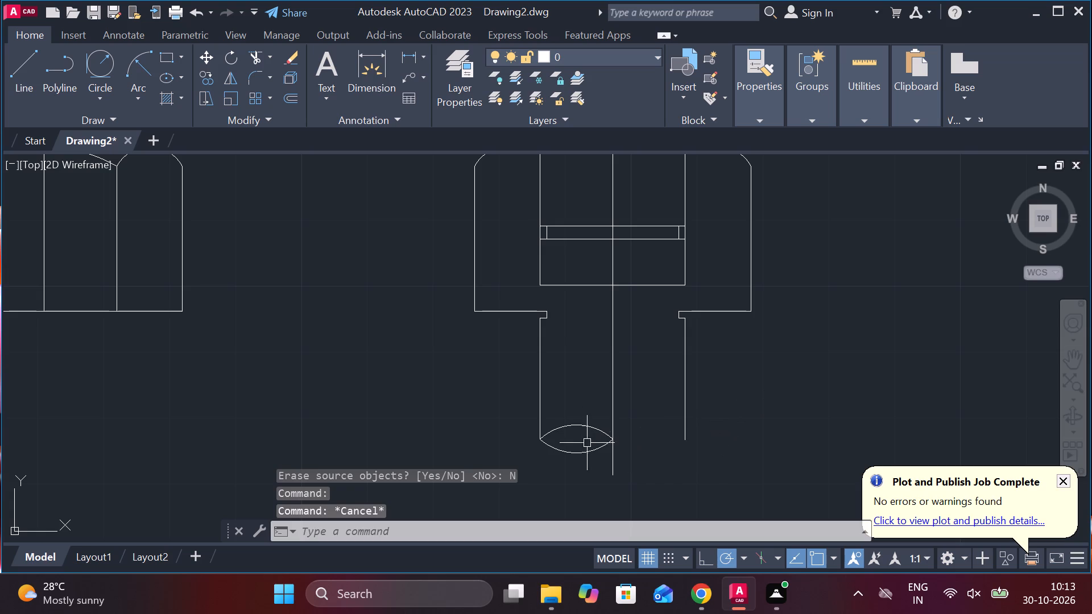
left_click(593, 451)
type("CO")
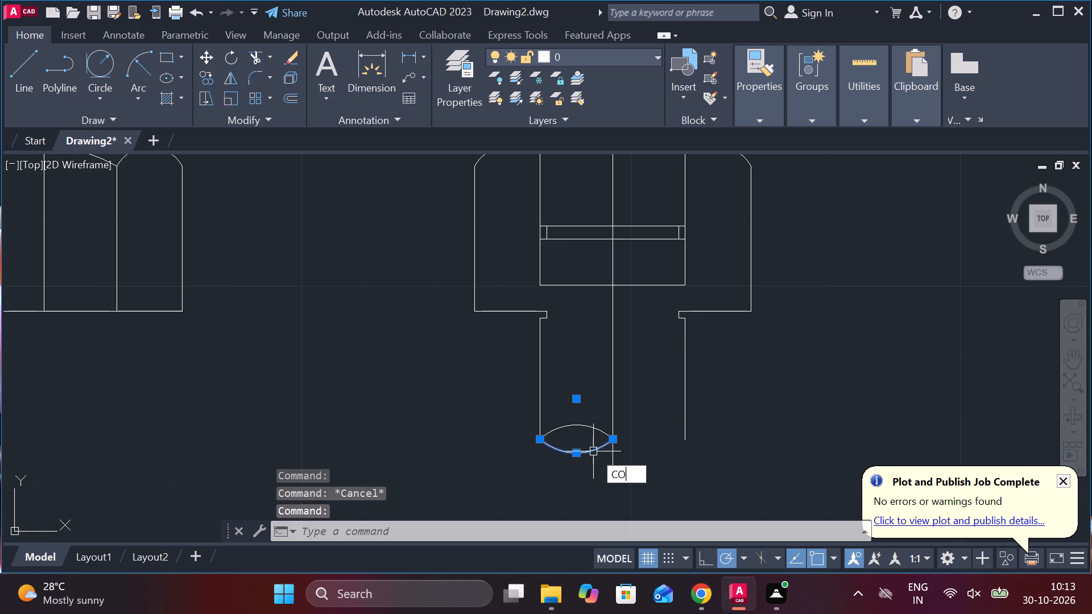
key("Return")
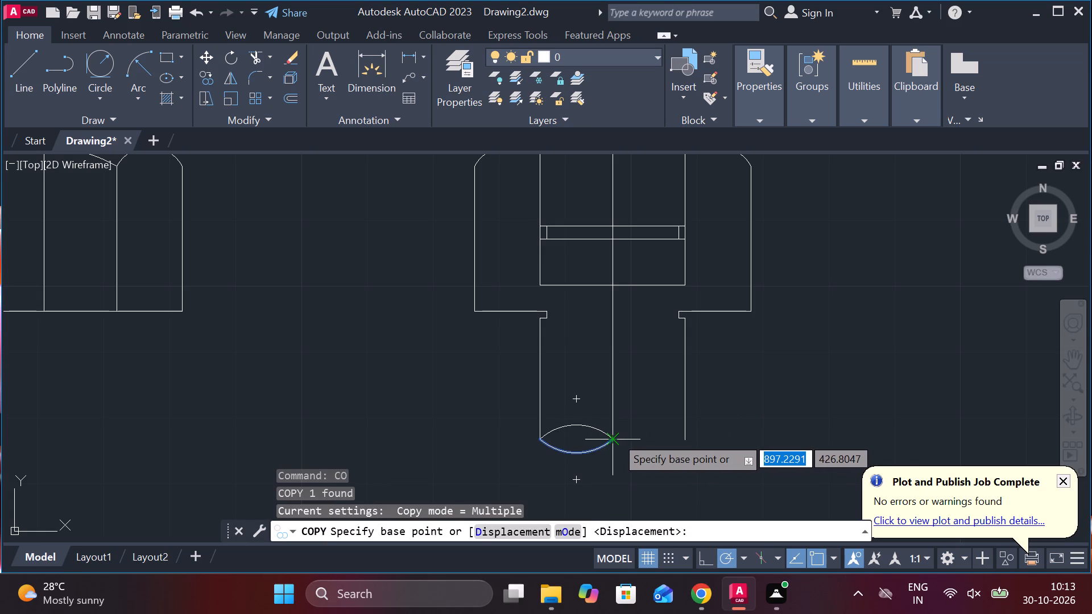
left_click(615, 436)
left_click(689, 443)
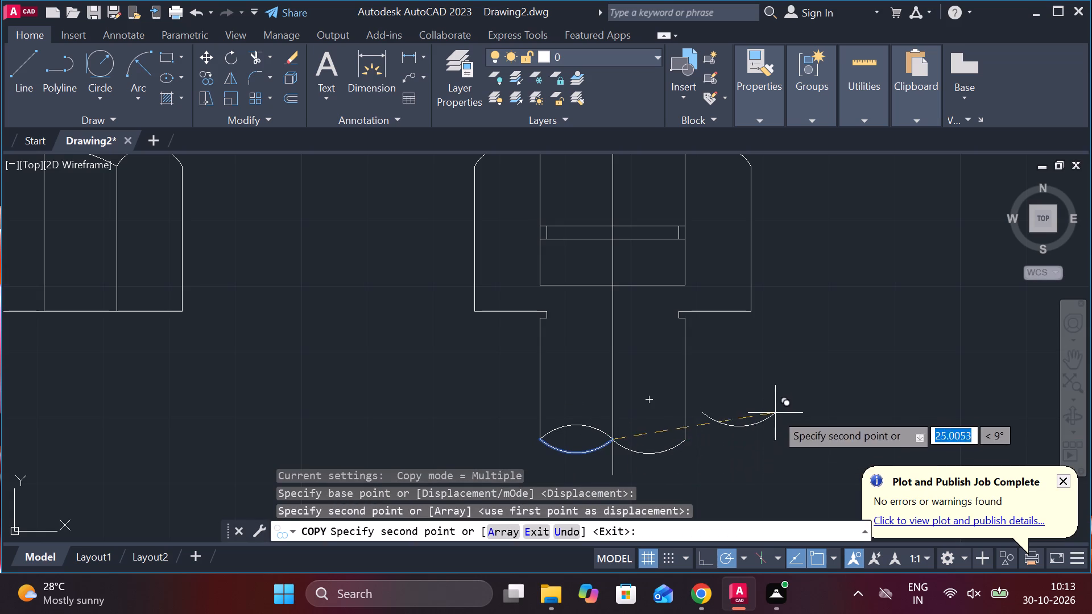
key("Escape")
Load the CENTER linetype from acadiso.lin into the drawing.
scroll(787, 394, "down", 1)
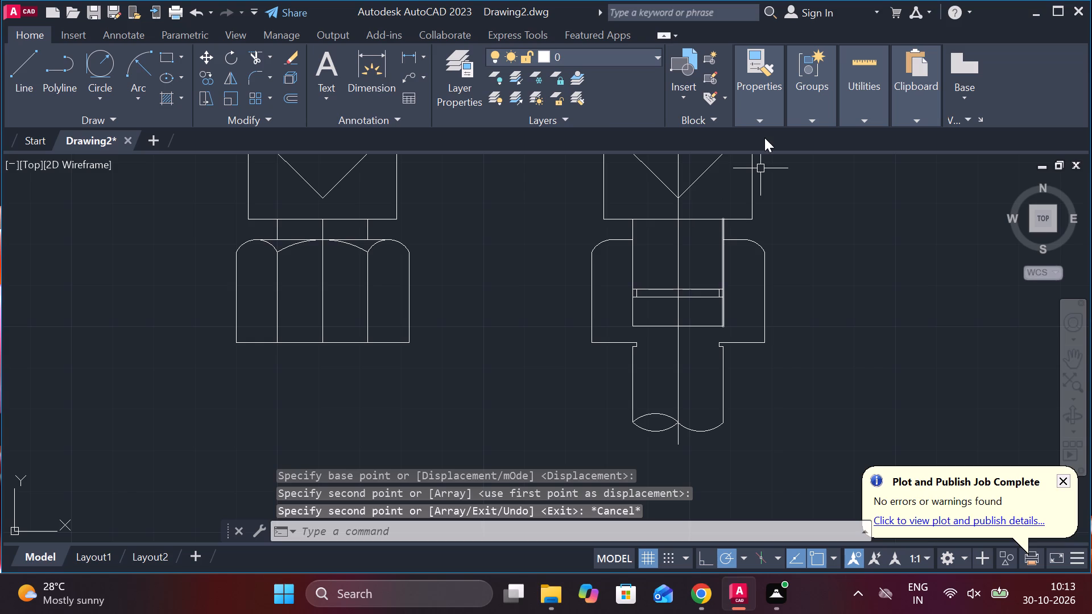
left_click(764, 130)
left_click(764, 114)
left_click(872, 169)
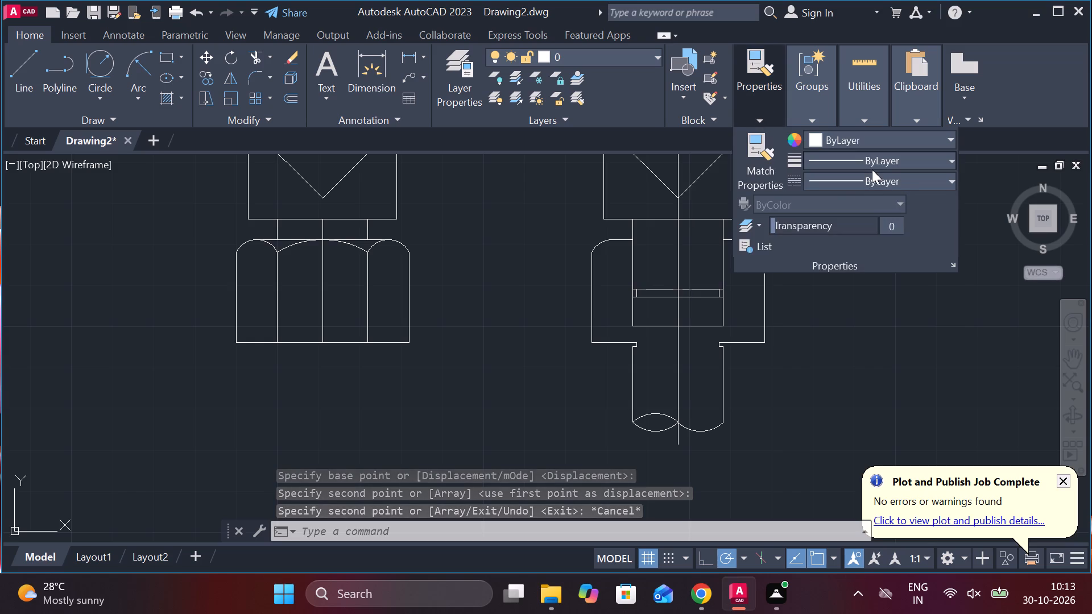
left_click(872, 169)
left_click(871, 180)
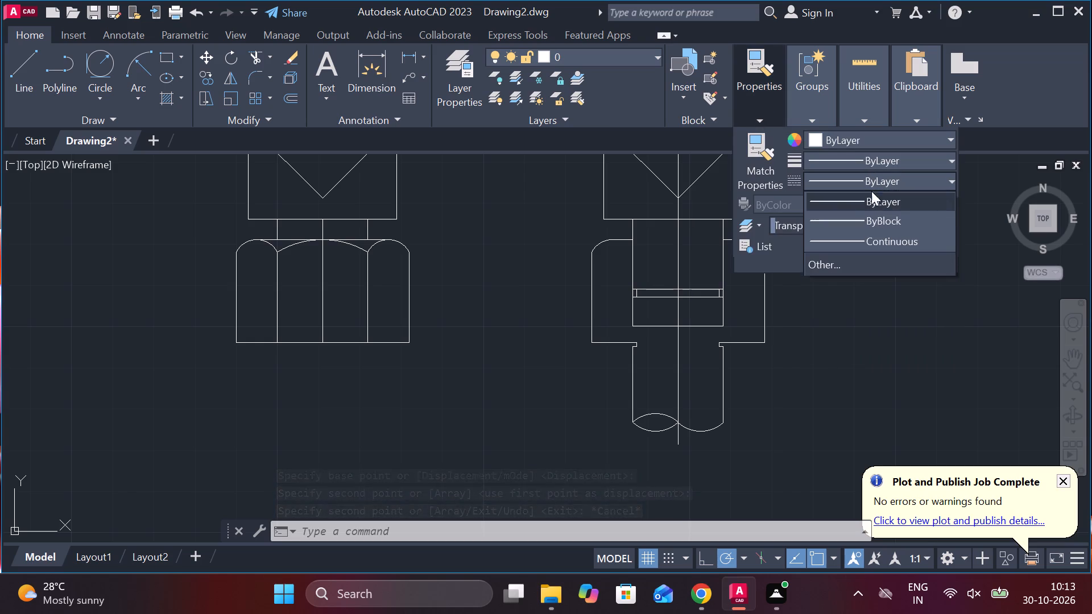
left_click(829, 268)
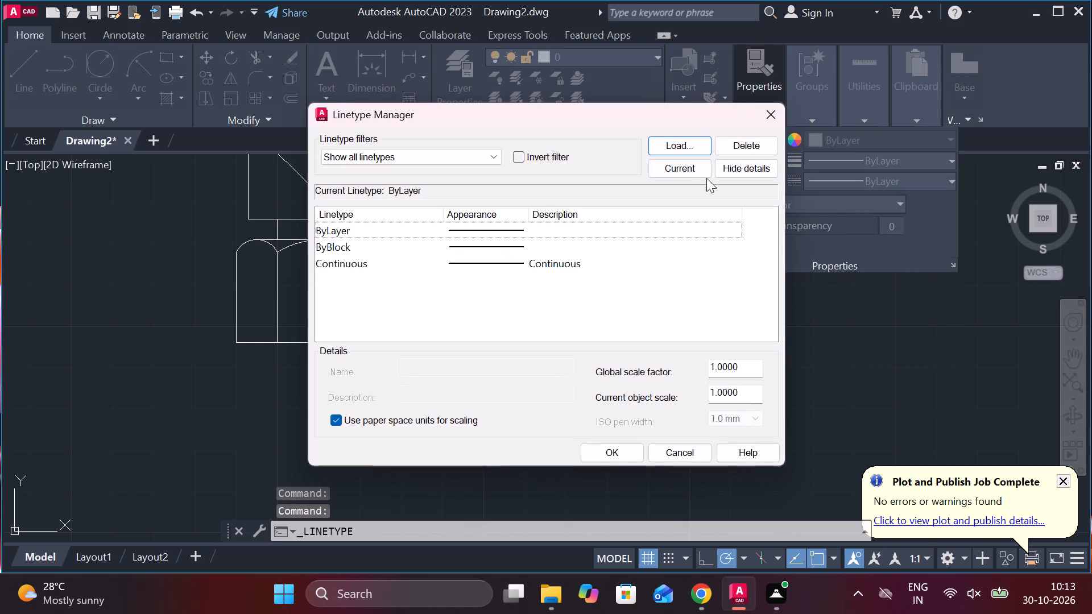
left_click(659, 142)
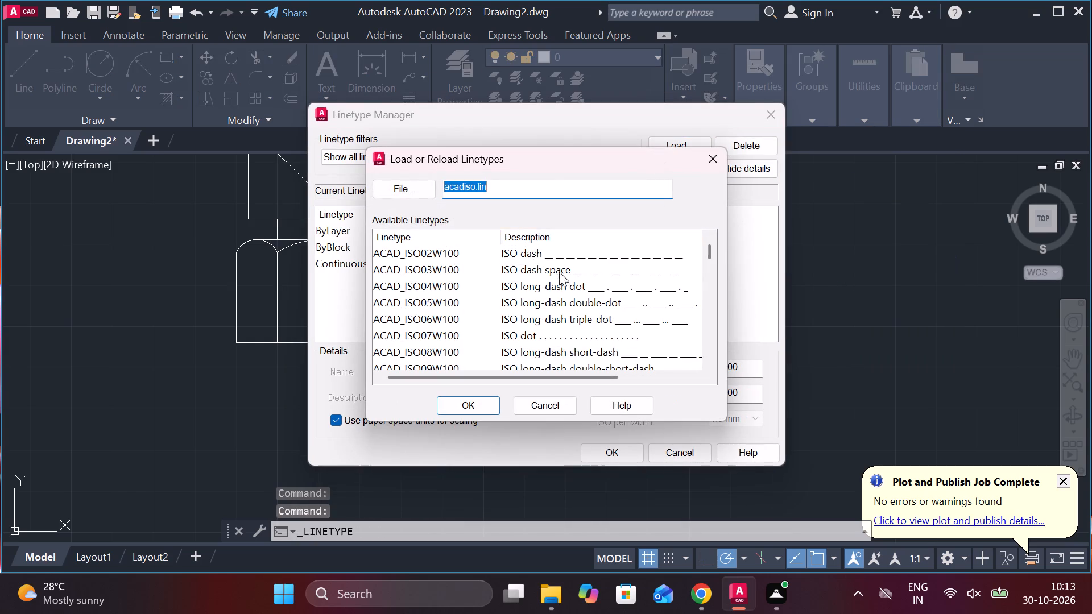
scroll(562, 284, "down", 2)
scroll(486, 309, "down", 2)
scroll(431, 339, "down", 1)
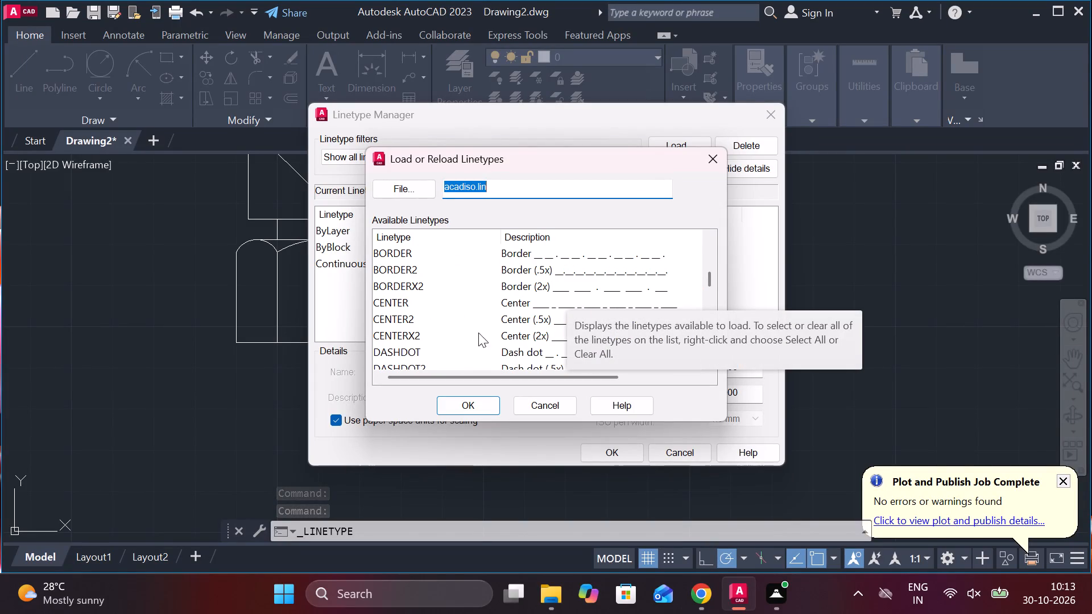
left_click(400, 297)
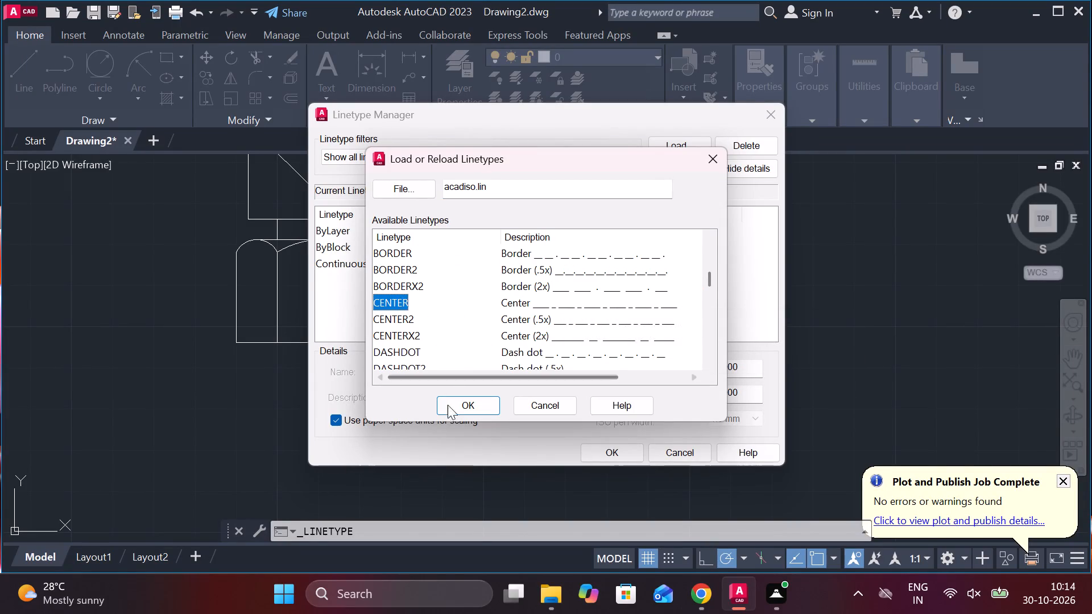
left_click(448, 414)
Load the DASHED linetype from acadiso.lin into the drawing.
left_click(663, 142)
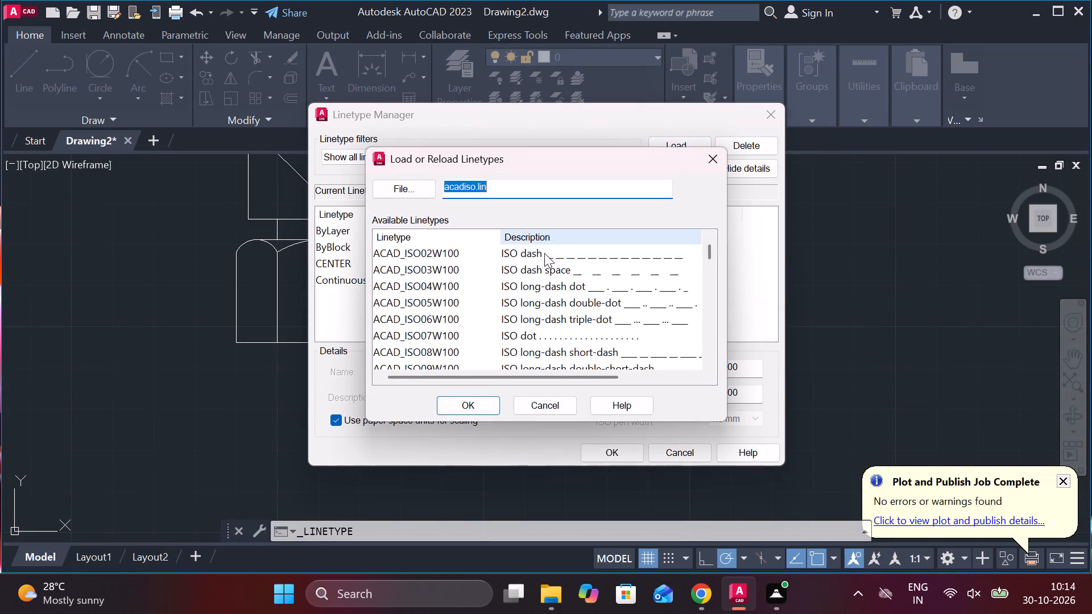
scroll(530, 263, "down", 3)
scroll(404, 336, "down", 3)
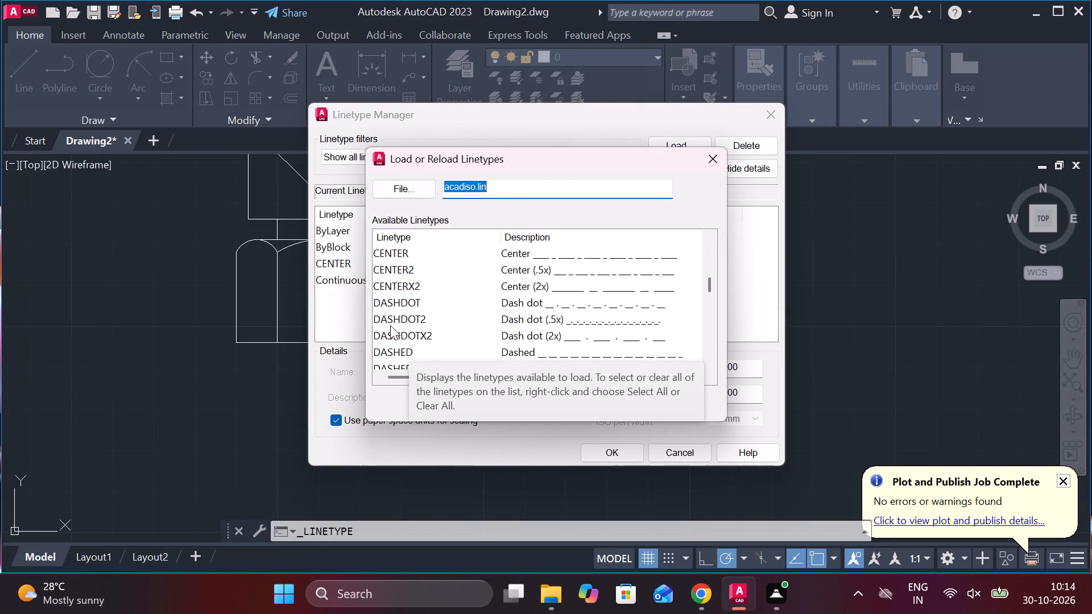
left_click(385, 348)
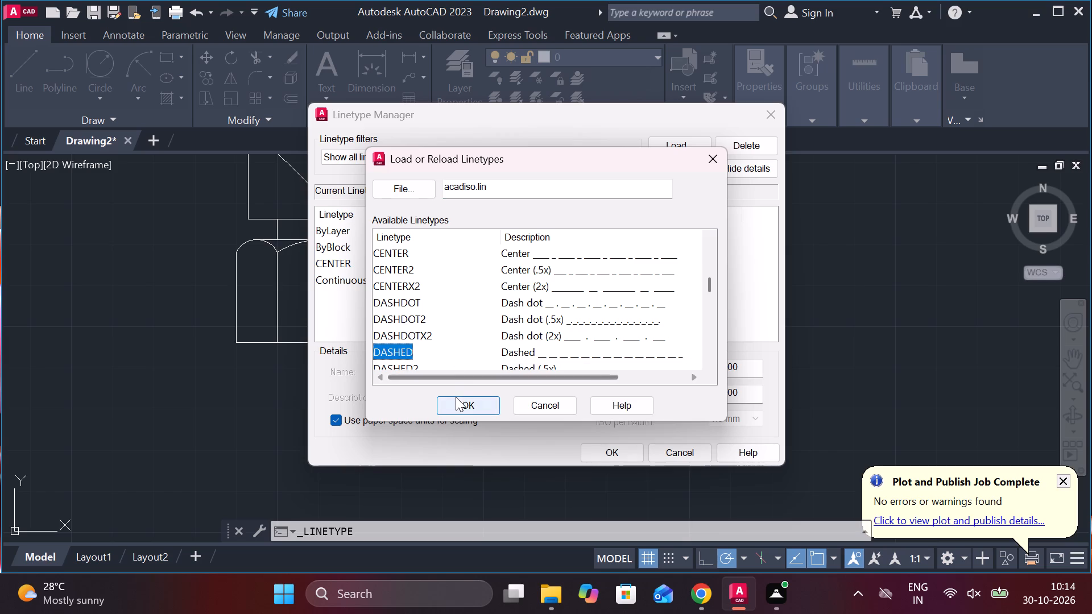
left_click(456, 397)
Set both the global linetype scale factor and the current object scale to 0.4.
left_click_drag(736, 369, 697, 369)
key("period")
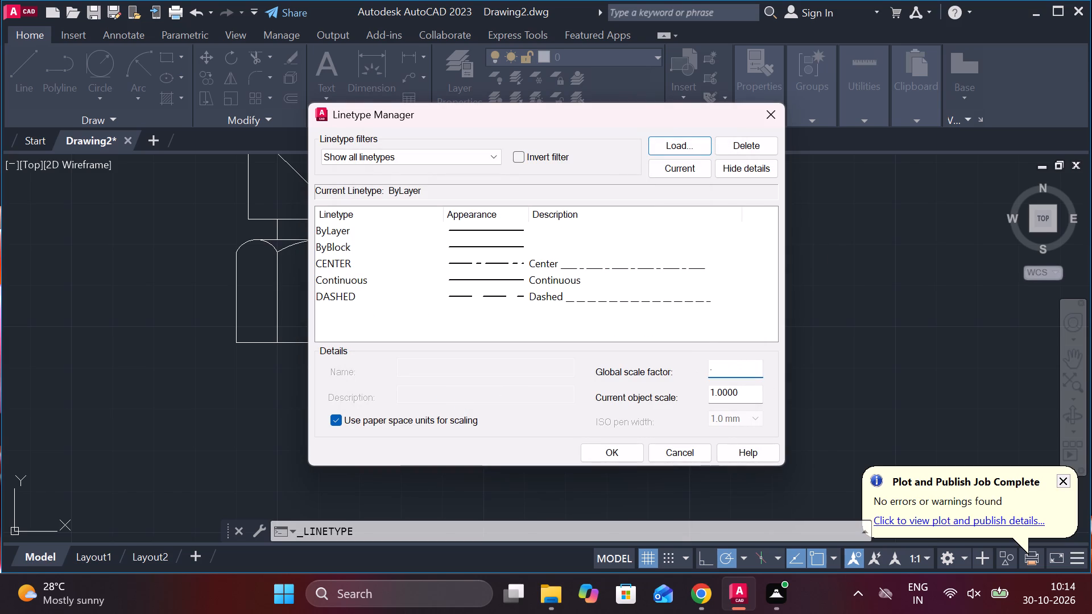
key("4")
left_click_drag(757, 401, 699, 400)
type(".4")
left_click(610, 452)
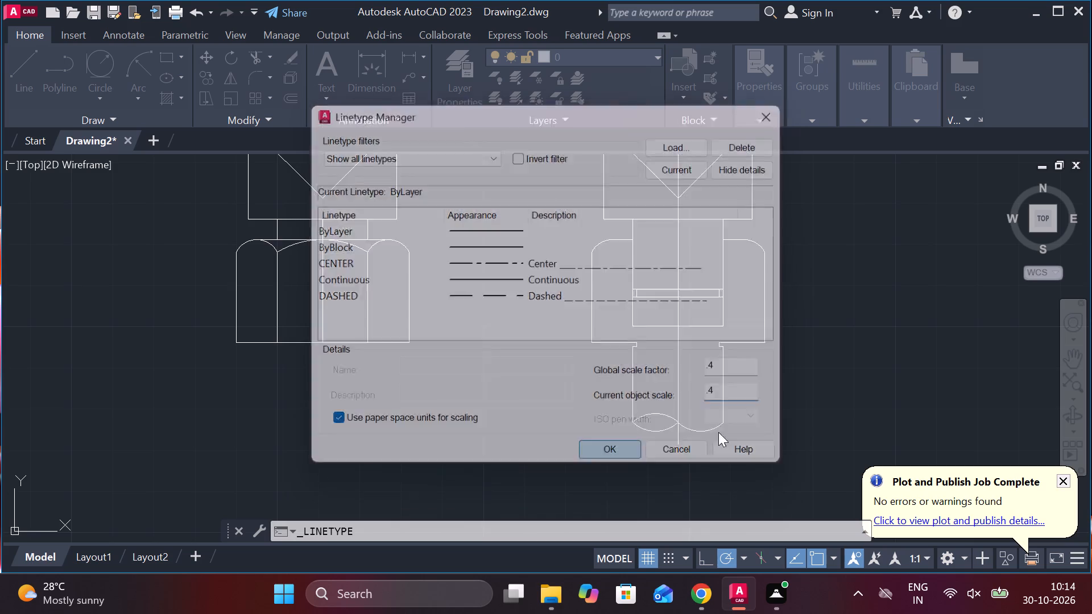
Change the vertical centre line of the right view to the CENTER linetype.
left_click(682, 236)
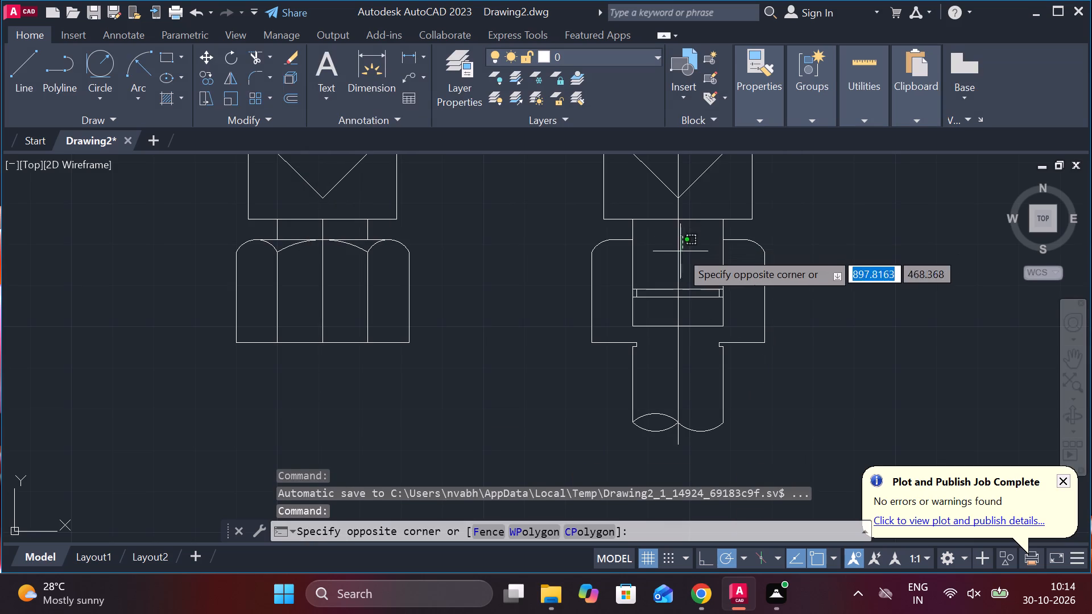
key("Escape")
left_click(677, 256)
left_click(751, 126)
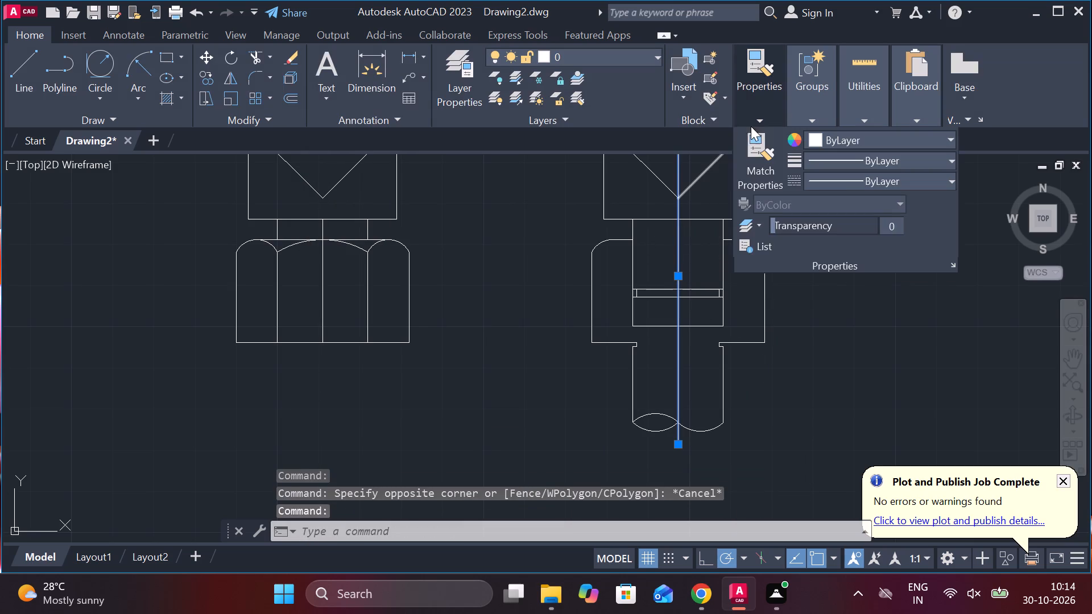
left_click(871, 184)
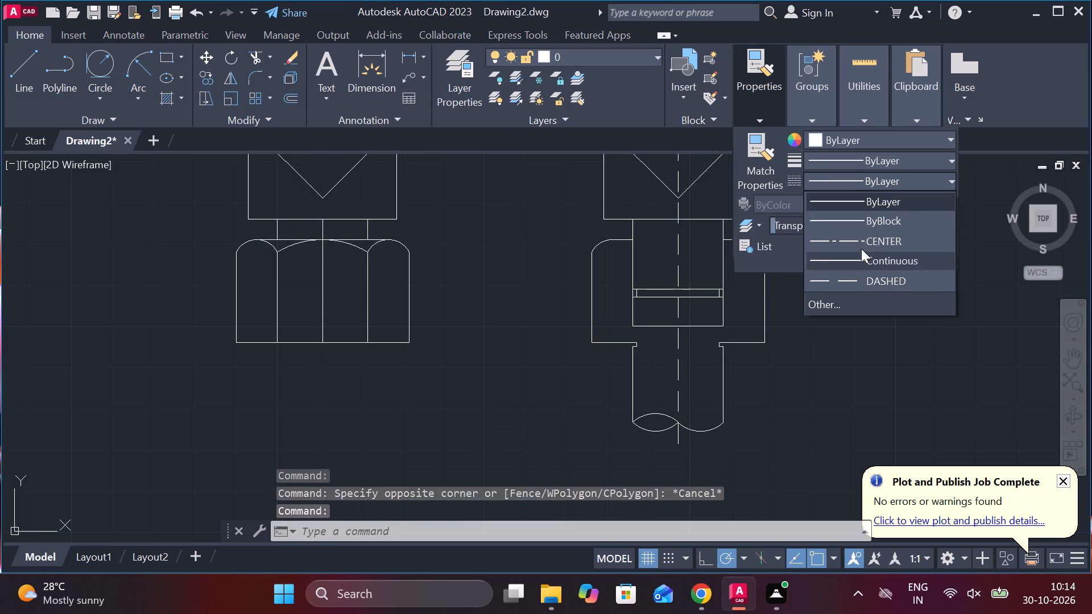
left_click(857, 240)
key("Escape")
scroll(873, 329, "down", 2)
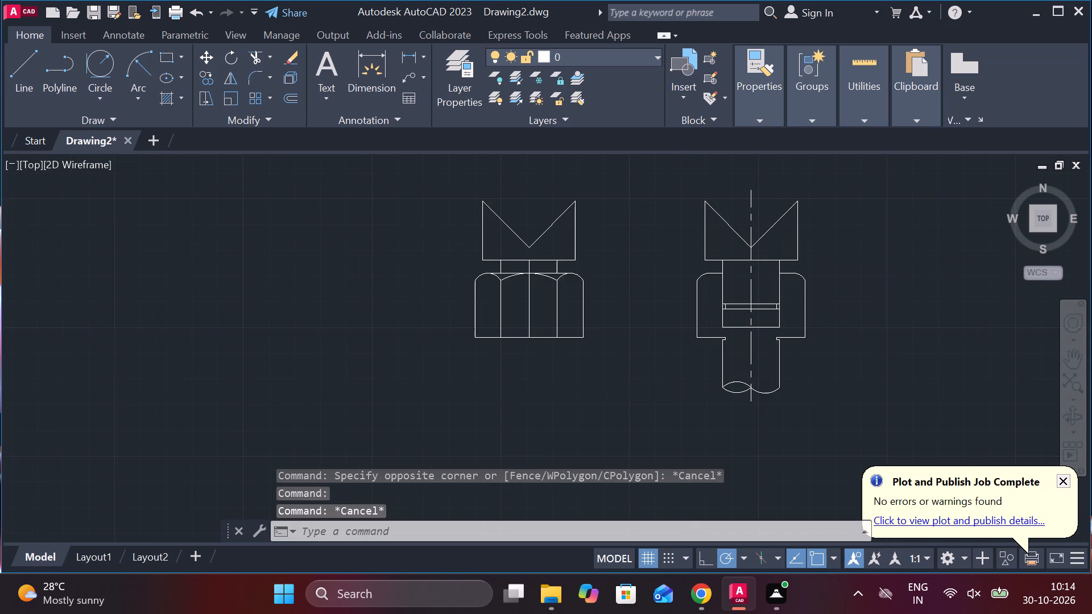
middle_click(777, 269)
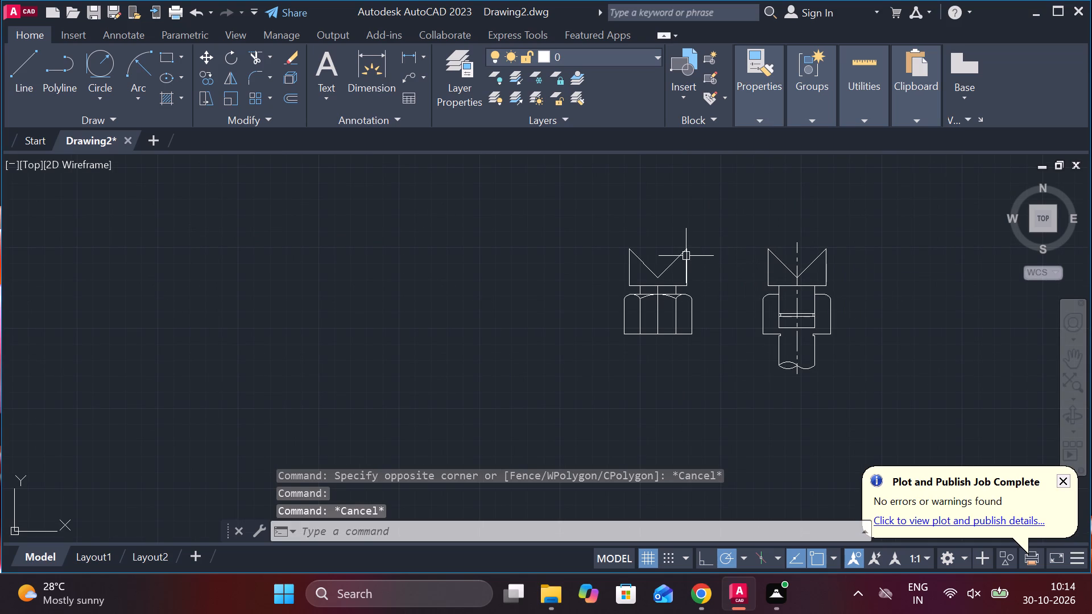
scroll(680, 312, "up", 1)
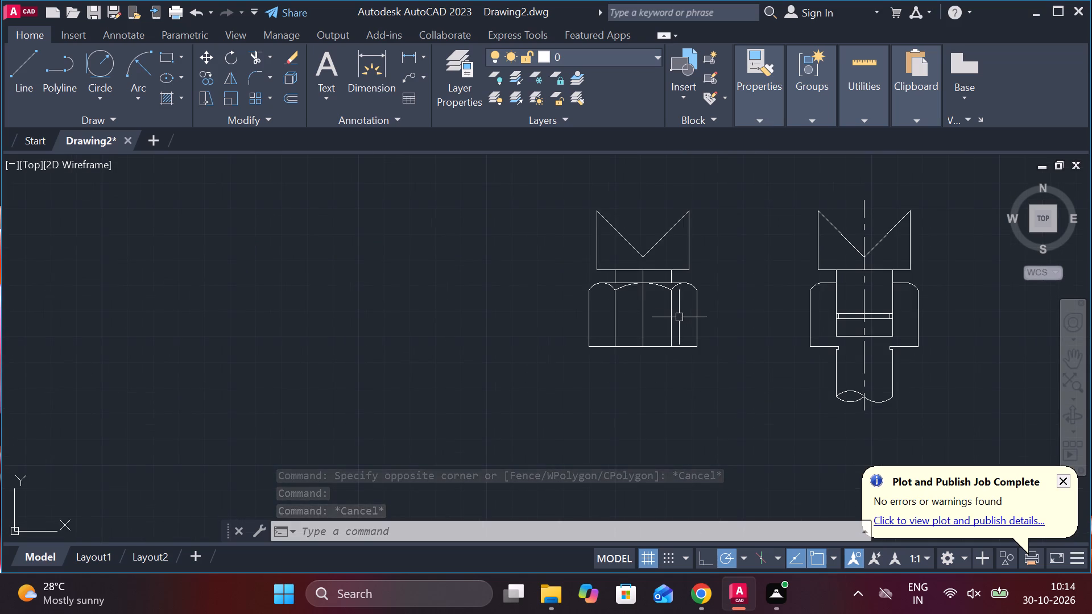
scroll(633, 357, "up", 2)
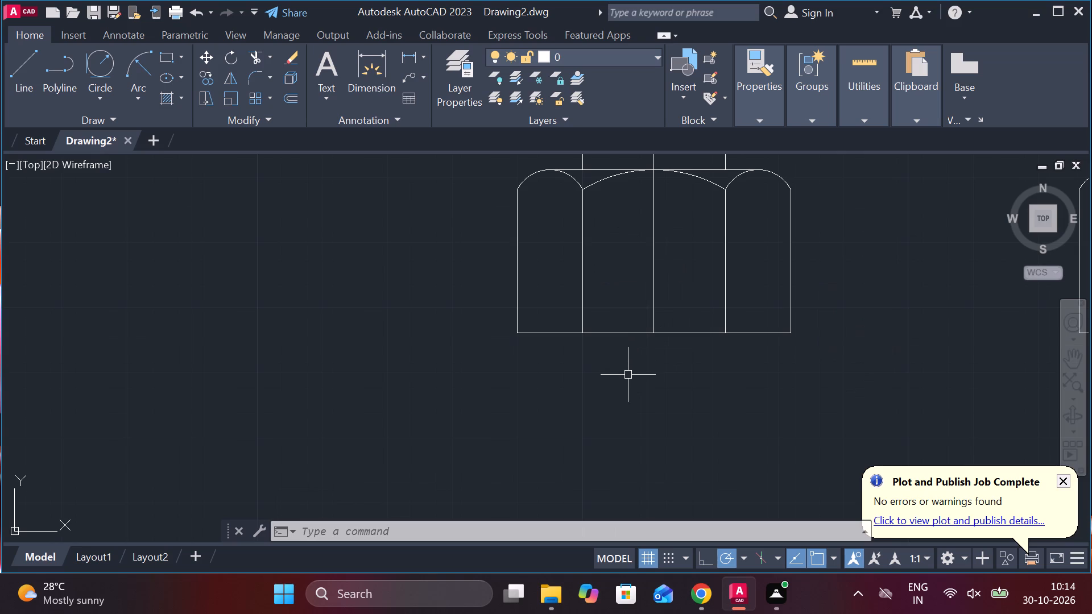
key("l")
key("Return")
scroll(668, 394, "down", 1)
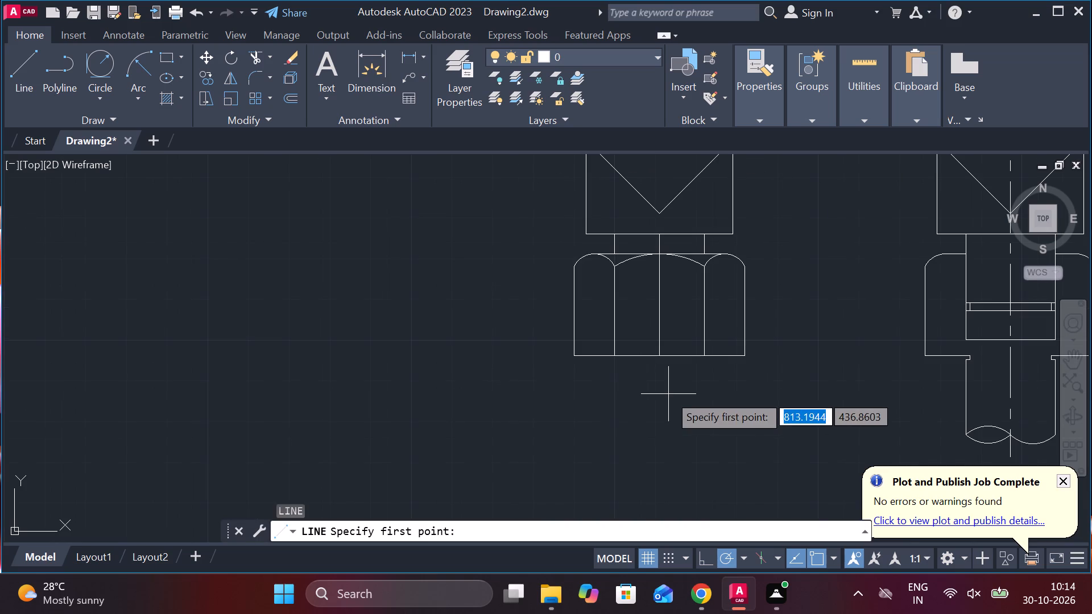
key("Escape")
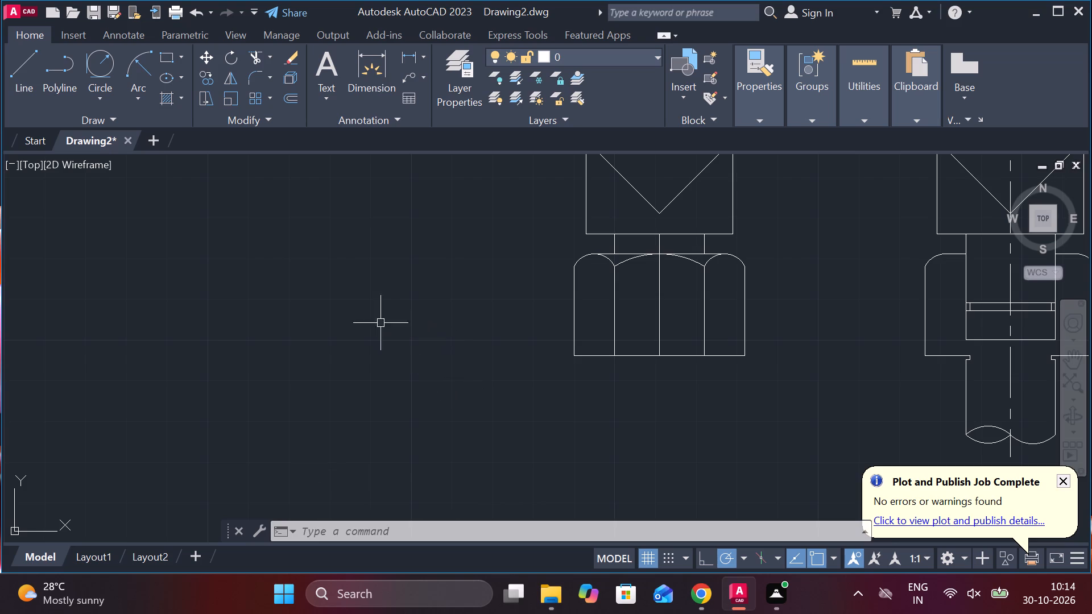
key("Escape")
Draw a closed rectangular outline 22 wide and 68 tall with lines, in the empty area beside the two combined views.
key("l")
key("Return")
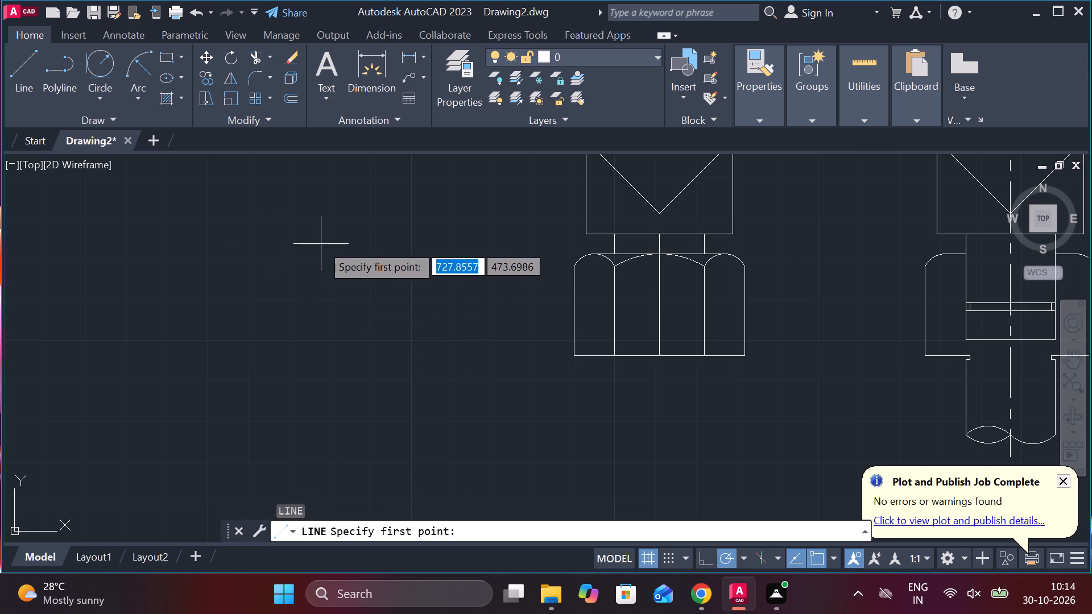
left_click(326, 241)
type("68")
key("Return")
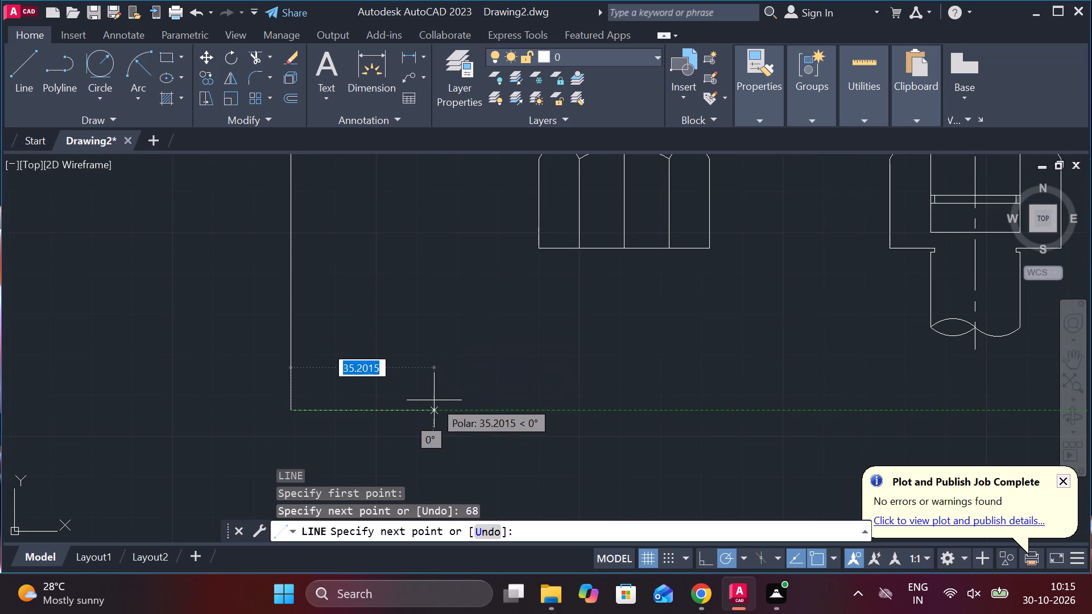
type("22")
key("space")
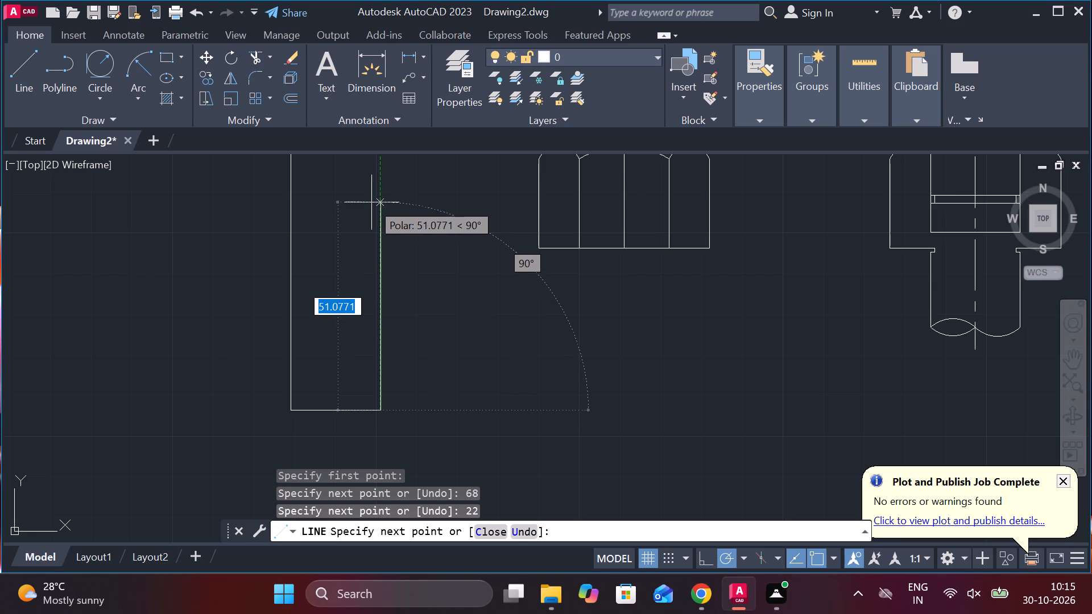
type("68")
key("Return")
middle_click_drag(363, 186, 412, 351)
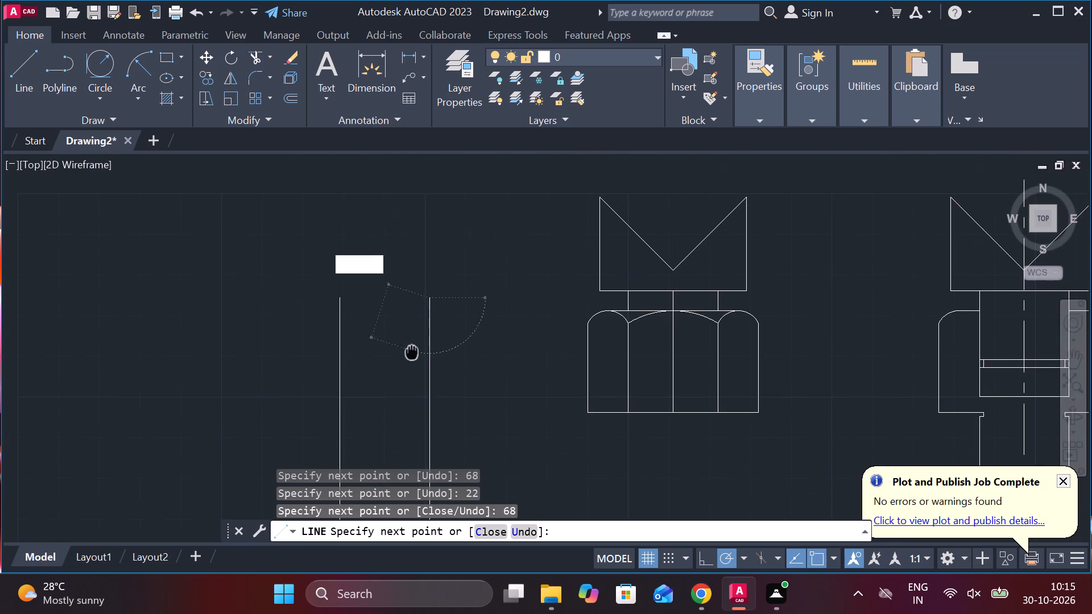
left_click(338, 298)
key("Escape")
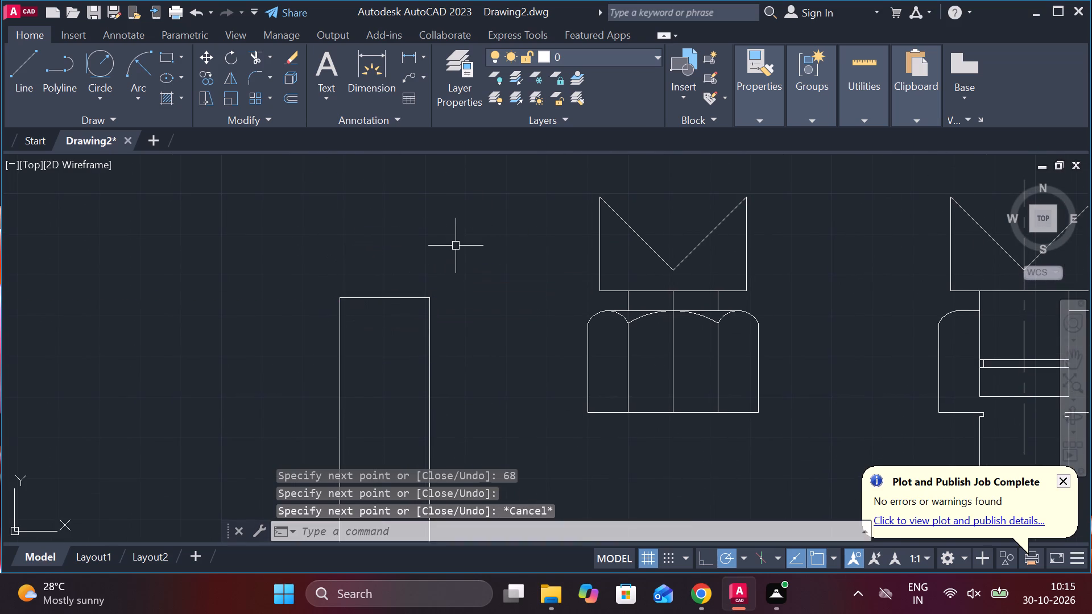
Offset the rectangle's top edge 2 units downward into the outline.
scroll(456, 246, "down", 1)
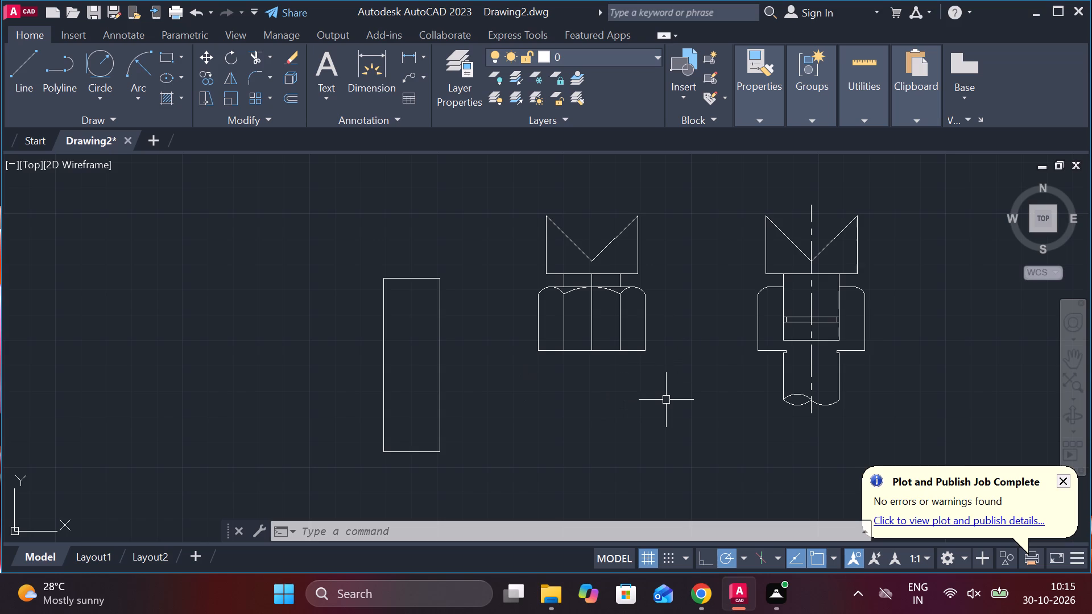
scroll(395, 254, "up", 1)
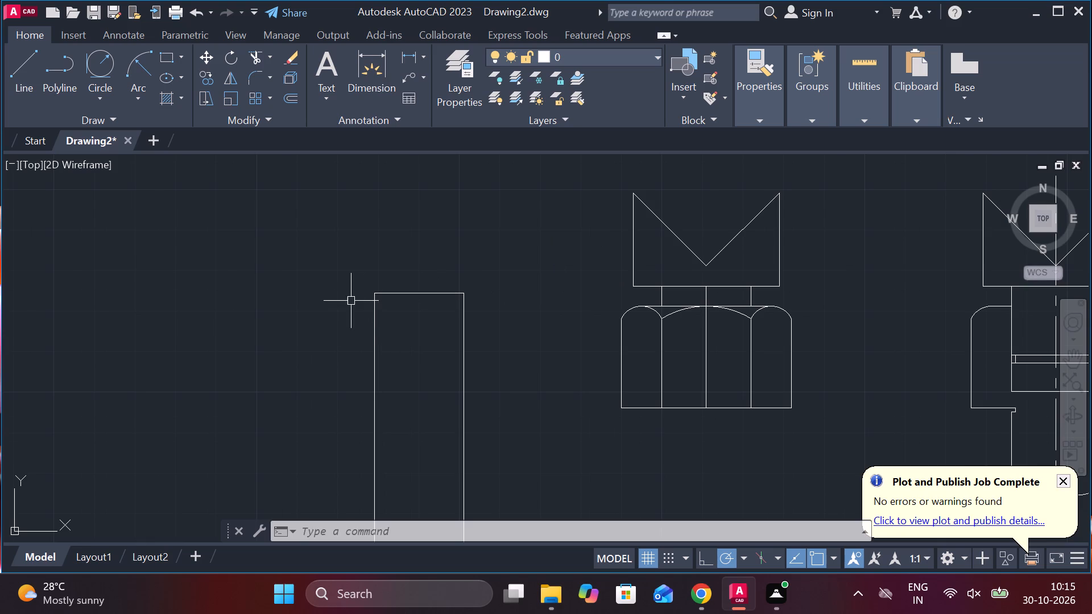
left_click(404, 293)
key("o")
key("Return")
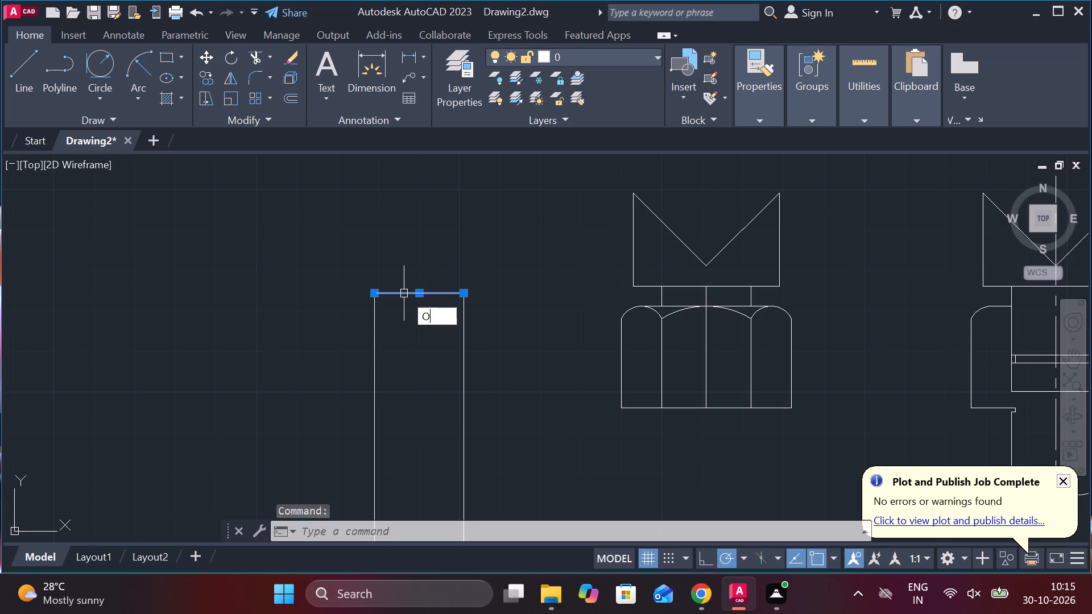
key("Return")
type("2")
key("space")
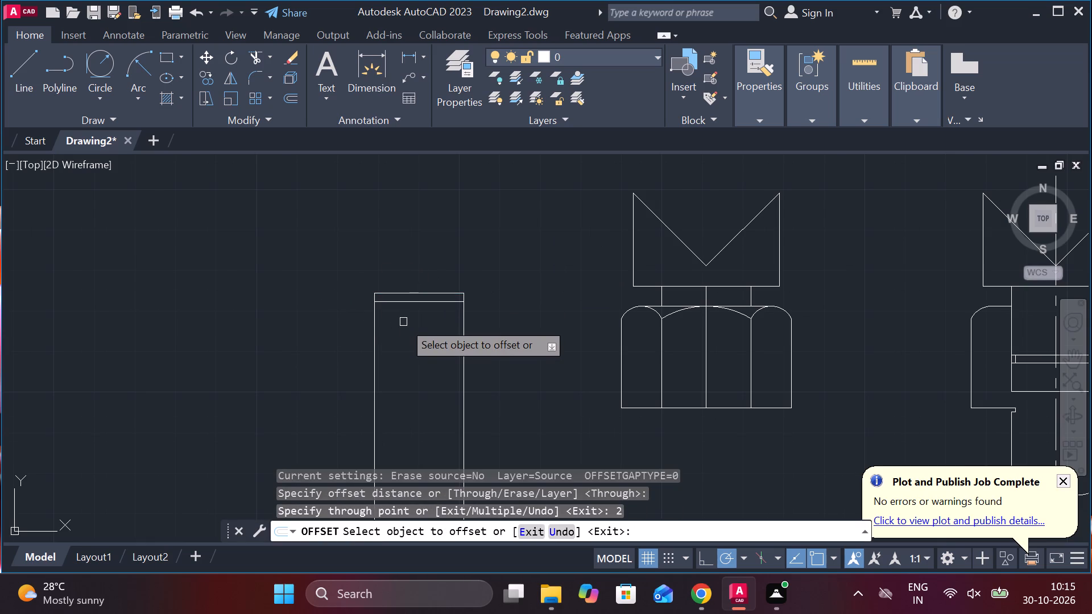
key("Escape")
Trim away the rectangle's original top edge, keeping the offset line.
type("TR")
key("space")
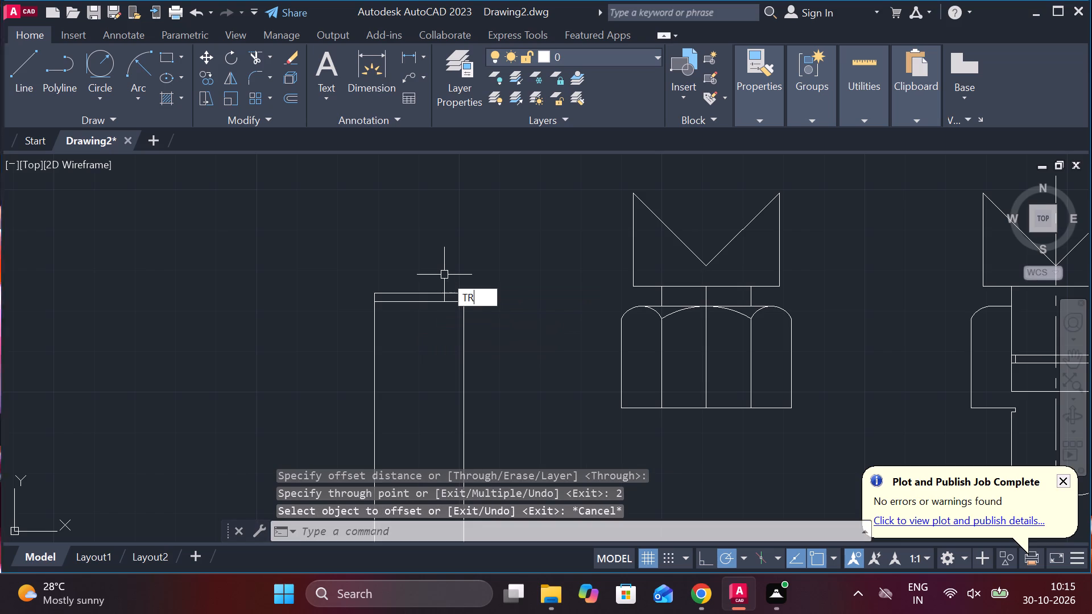
left_click(425, 292)
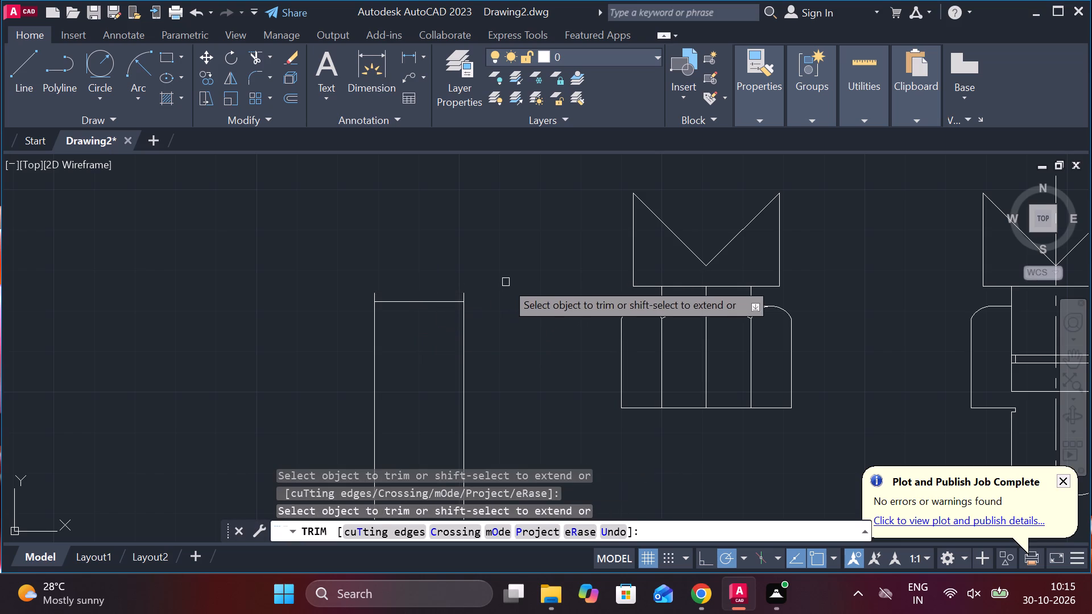
scroll(508, 282, "down", 1)
key("Escape")
Draw a 2-unit vertical line upward from the midpoint of the outline's upper horizontal line.
scroll(516, 308, "down", 1)
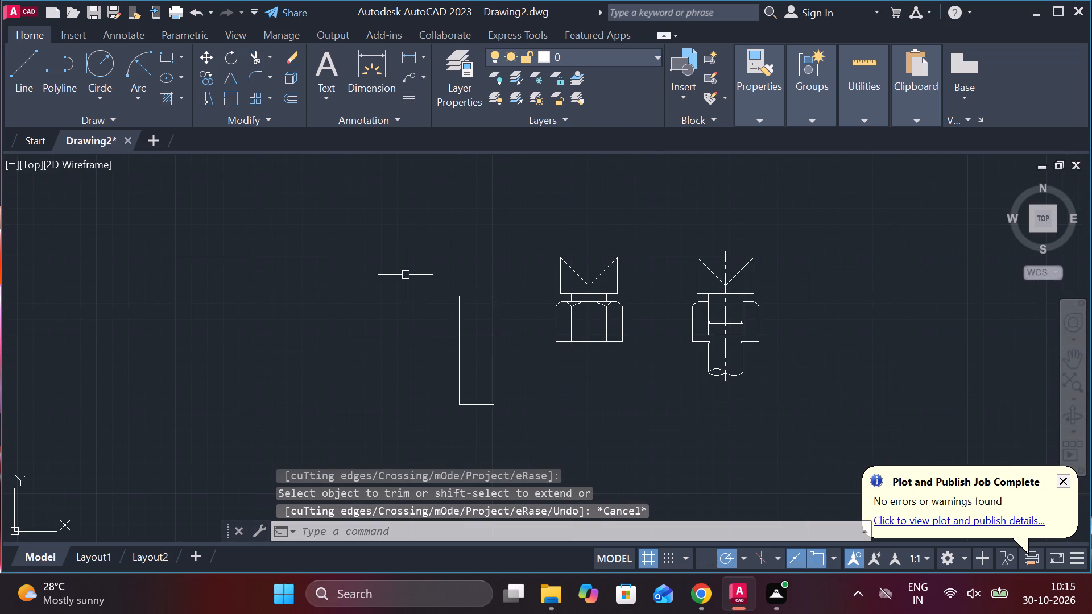
scroll(479, 279, "up", 2)
scroll(479, 279, "down", 1)
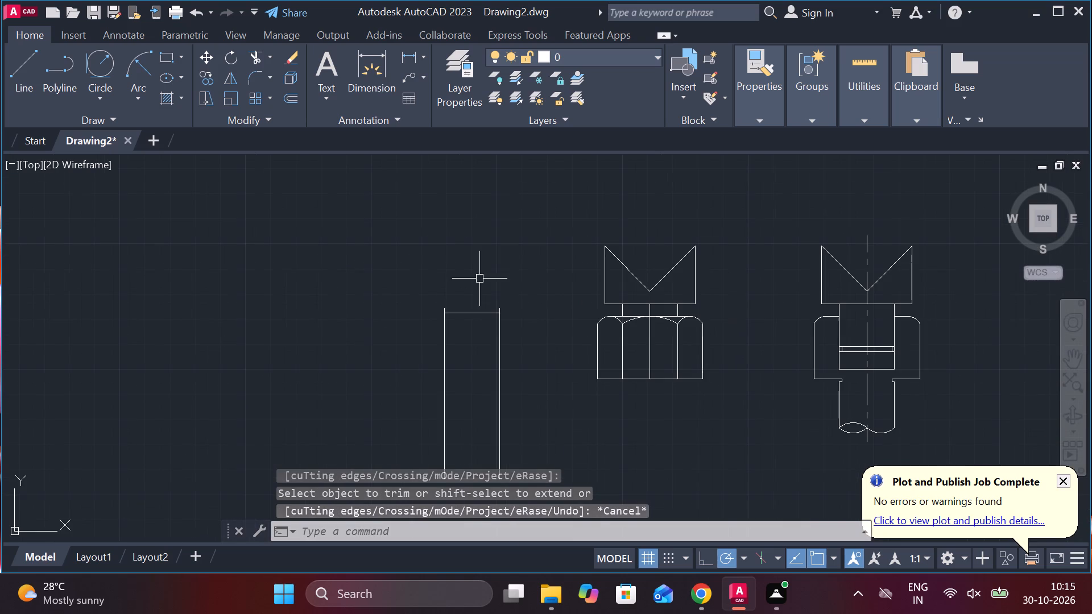
key("l")
key("Return")
scroll(445, 293, "up", 2)
left_click(502, 346)
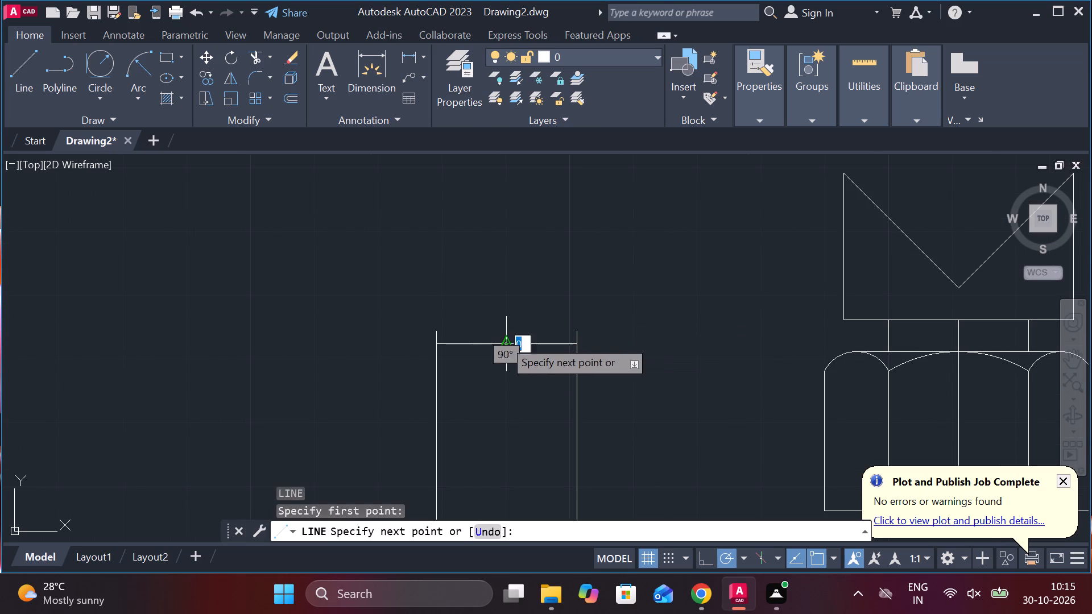
type("2")
key("space")
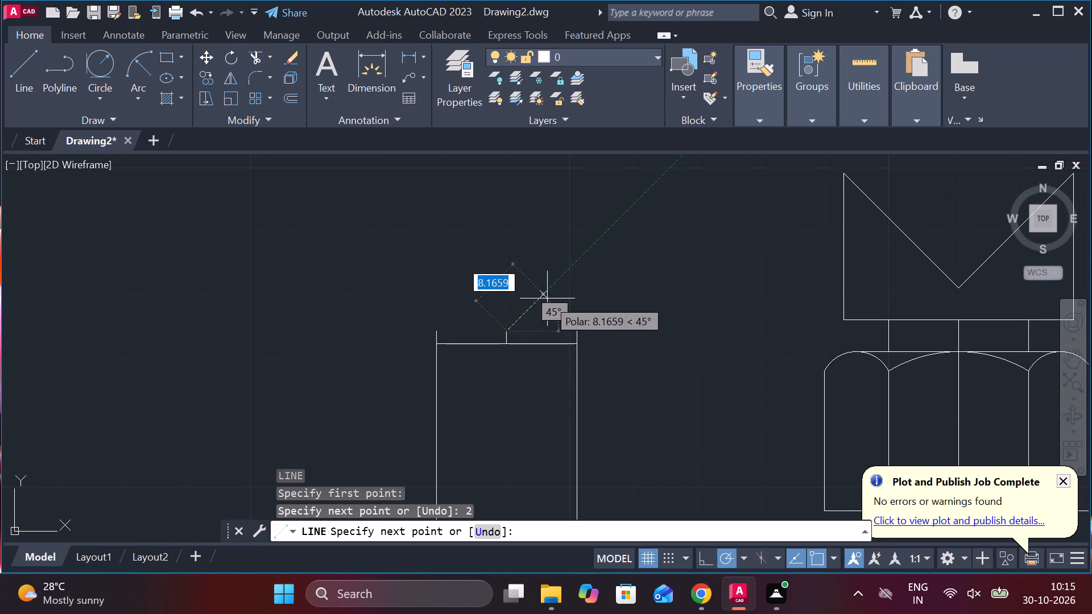
key("Escape")
Move the whole shank outline by the top of its short centre line to the midpoint of the left view's nut base.
scroll(547, 298, "down", 2)
left_click(468, 280)
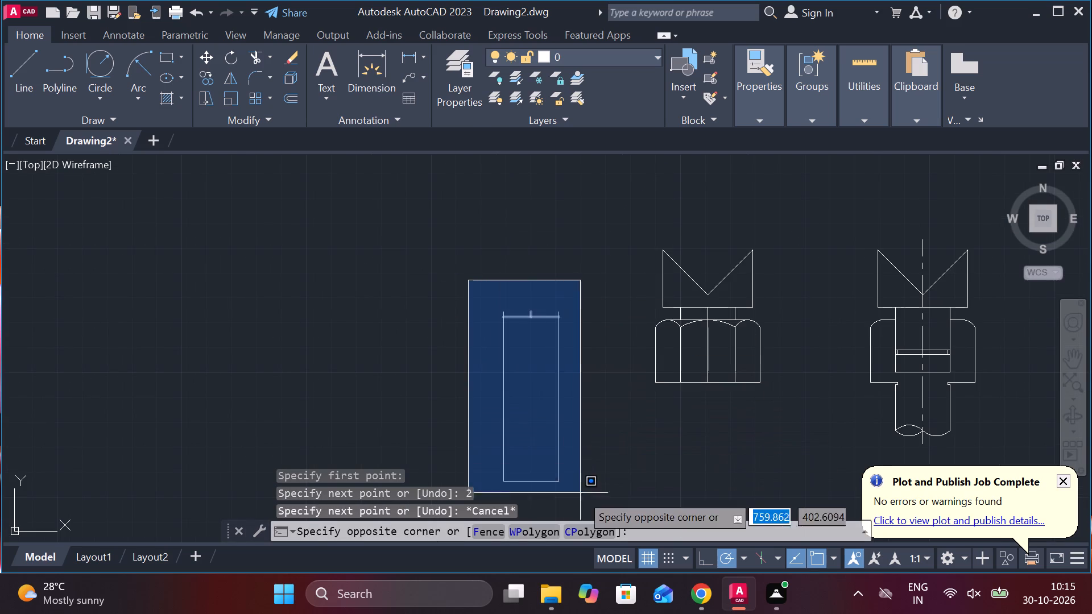
left_click(581, 494)
key("m")
key("Return")
scroll(557, 291, "up", 2)
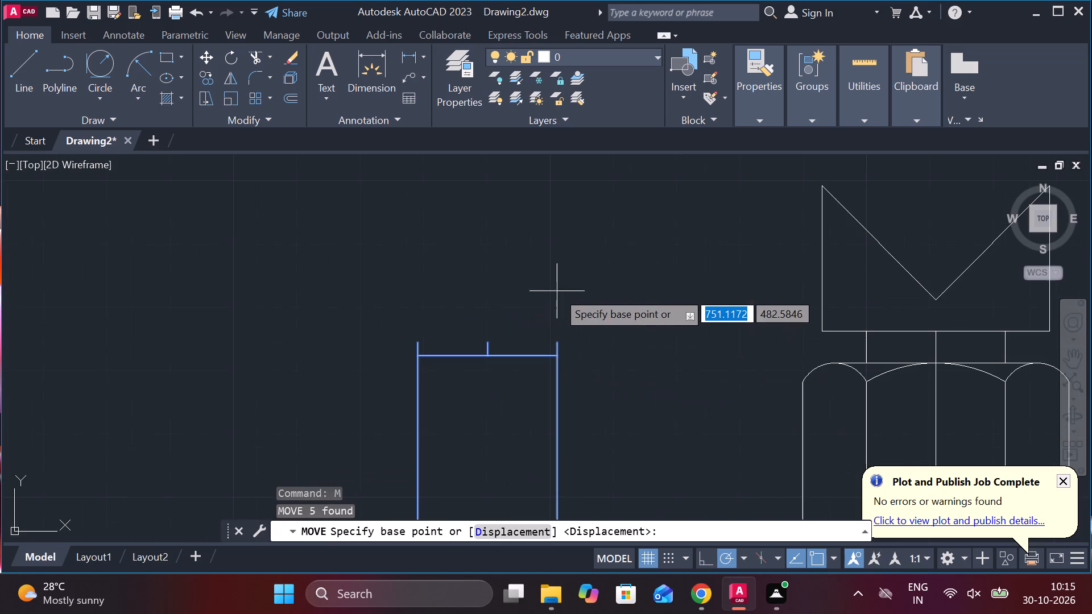
left_click(490, 340)
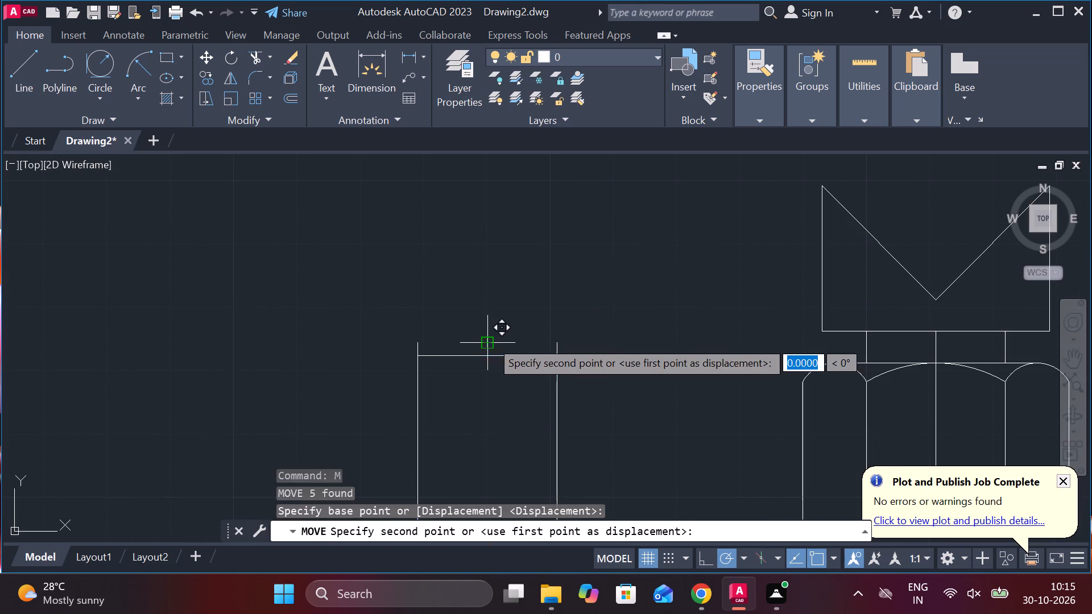
scroll(490, 340, "down", 2)
scroll(692, 421, "up", 3)
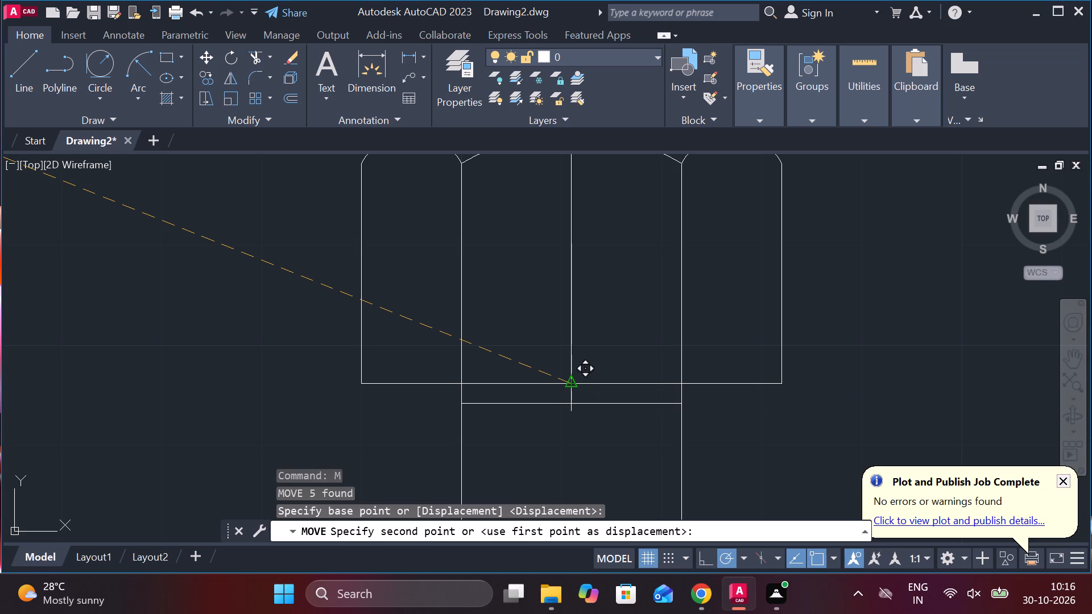
left_click(566, 381)
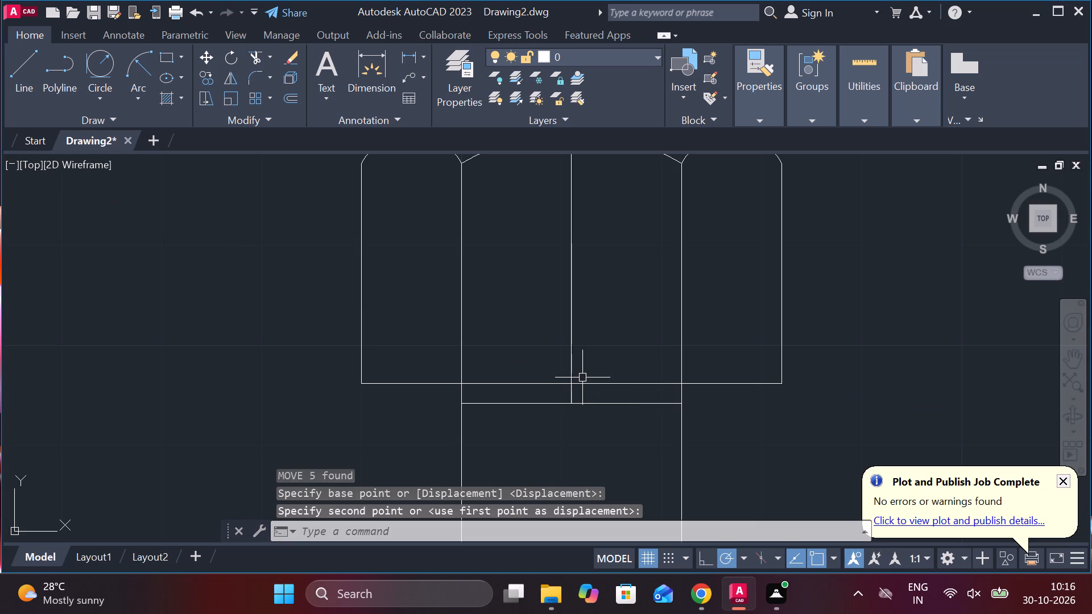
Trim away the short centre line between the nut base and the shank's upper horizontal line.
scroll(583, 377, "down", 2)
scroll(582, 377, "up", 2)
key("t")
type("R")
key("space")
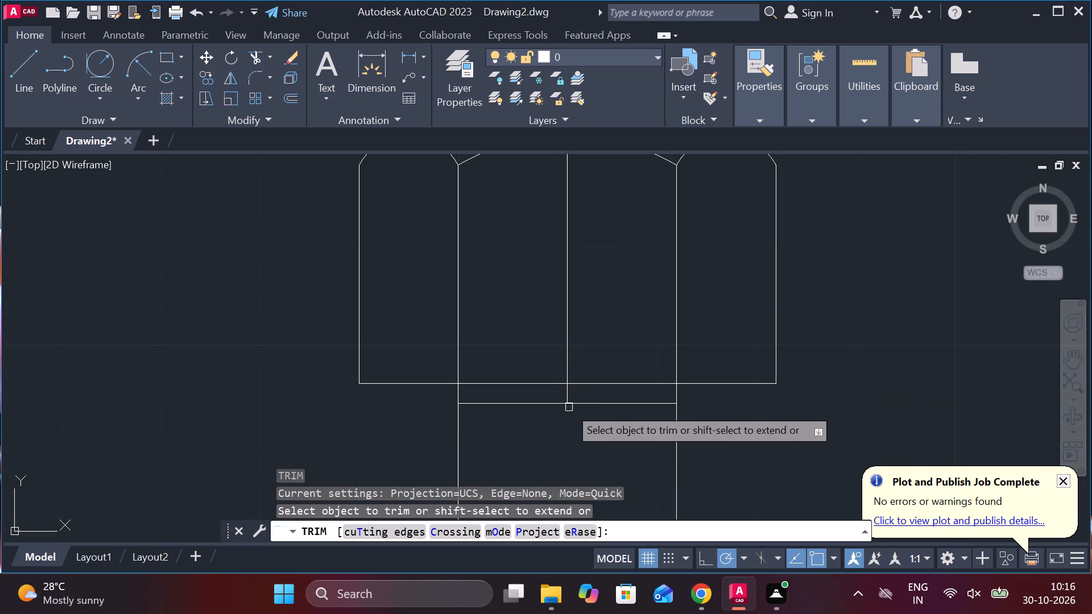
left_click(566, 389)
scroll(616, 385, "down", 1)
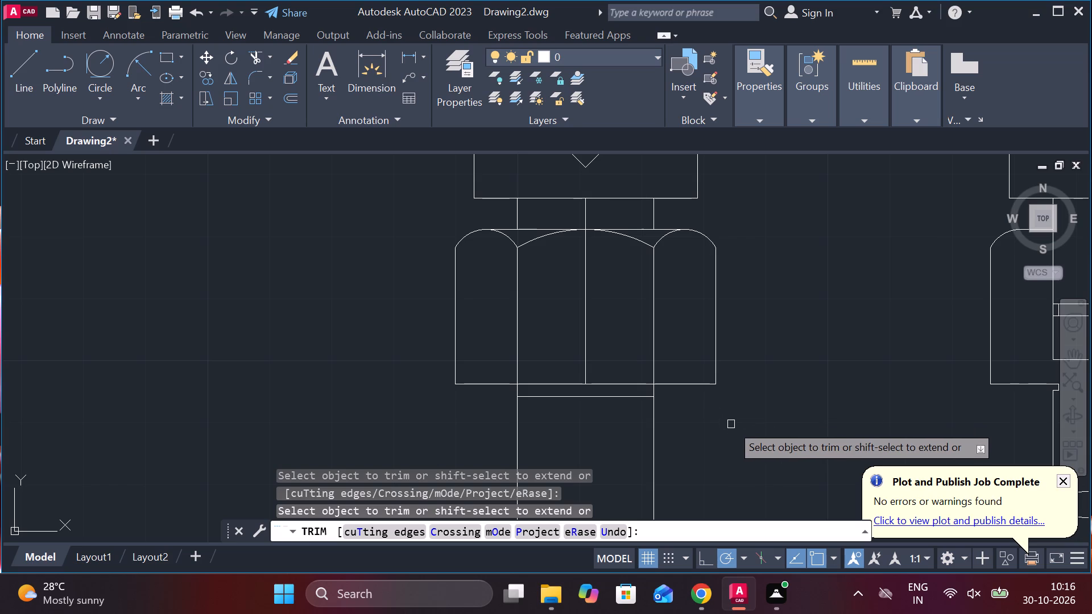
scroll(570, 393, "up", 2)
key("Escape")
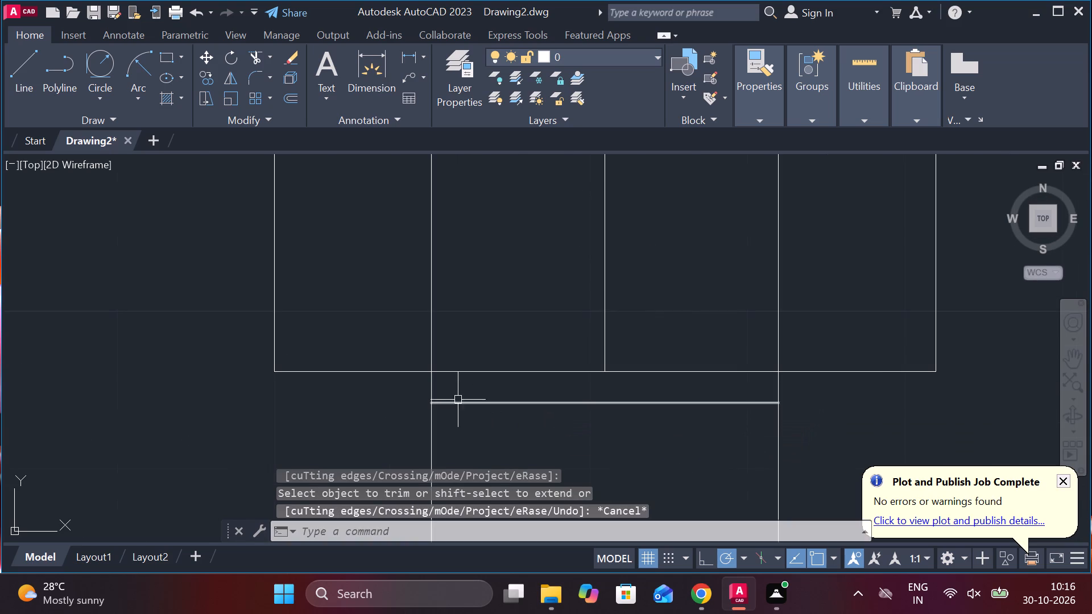
Draw a short vertical centre line from the midpoint of the nut base down to the shank's upper horizontal line.
left_click(427, 387)
key("Escape")
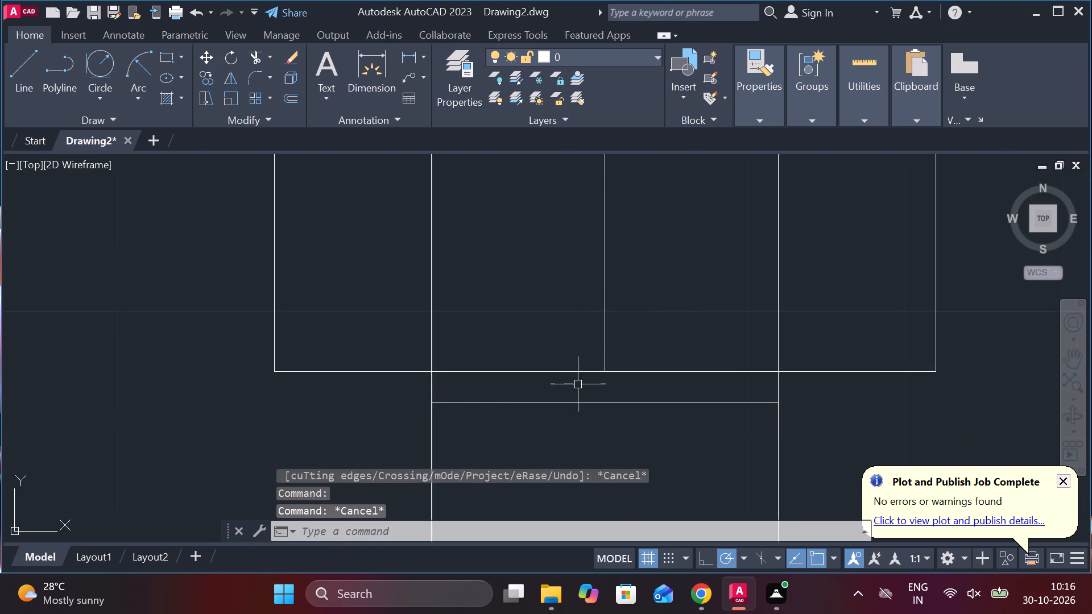
key("l")
key("Return")
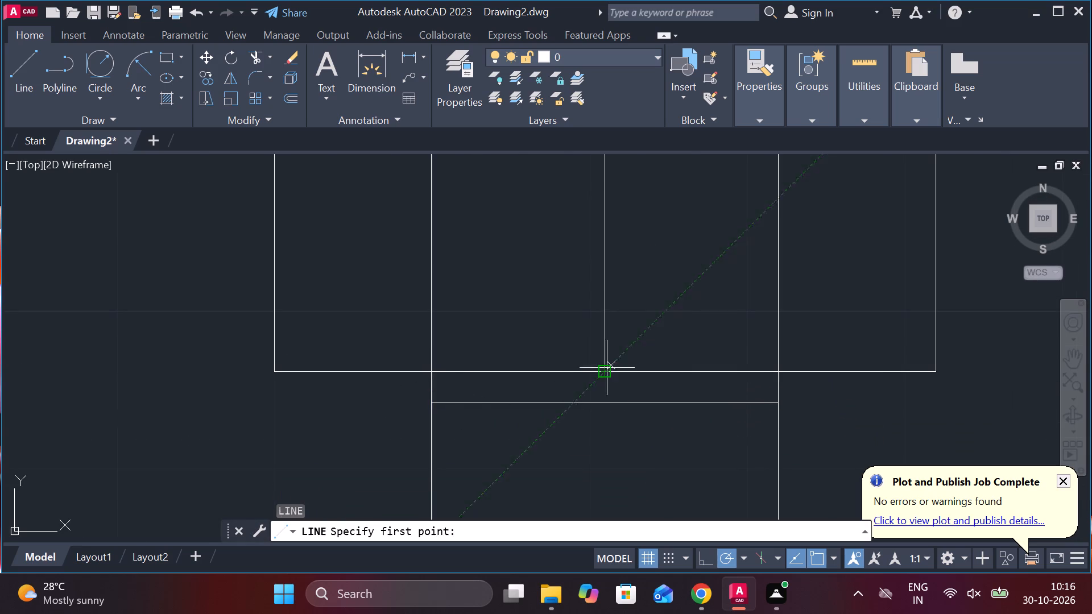
left_click(607, 368)
left_click(607, 407)
key("Escape")
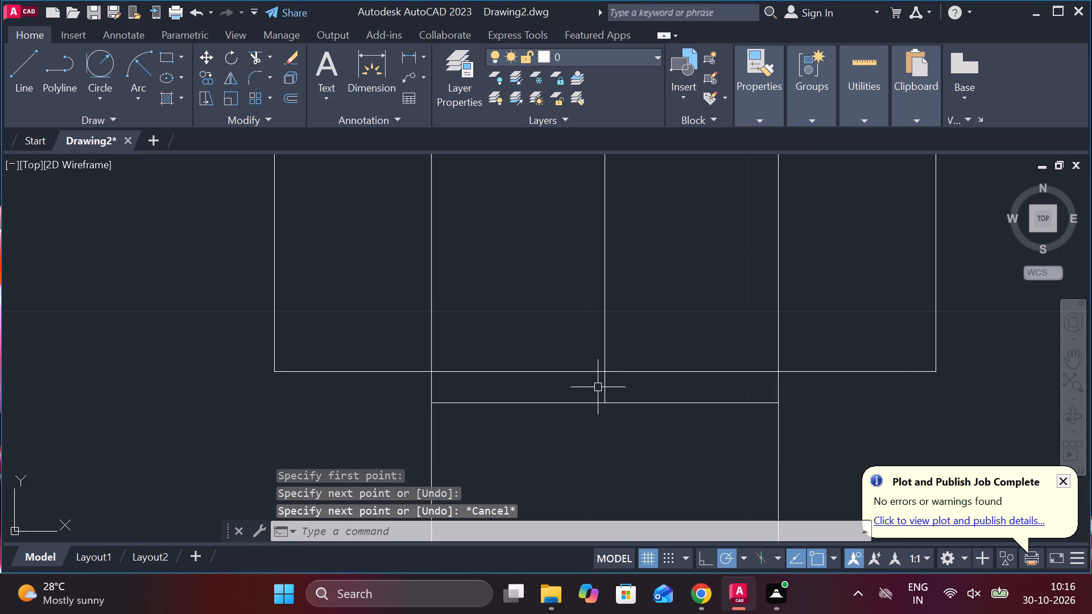
Offset the short centre line 10 units to each side within the neck below the nut.
left_click(605, 384)
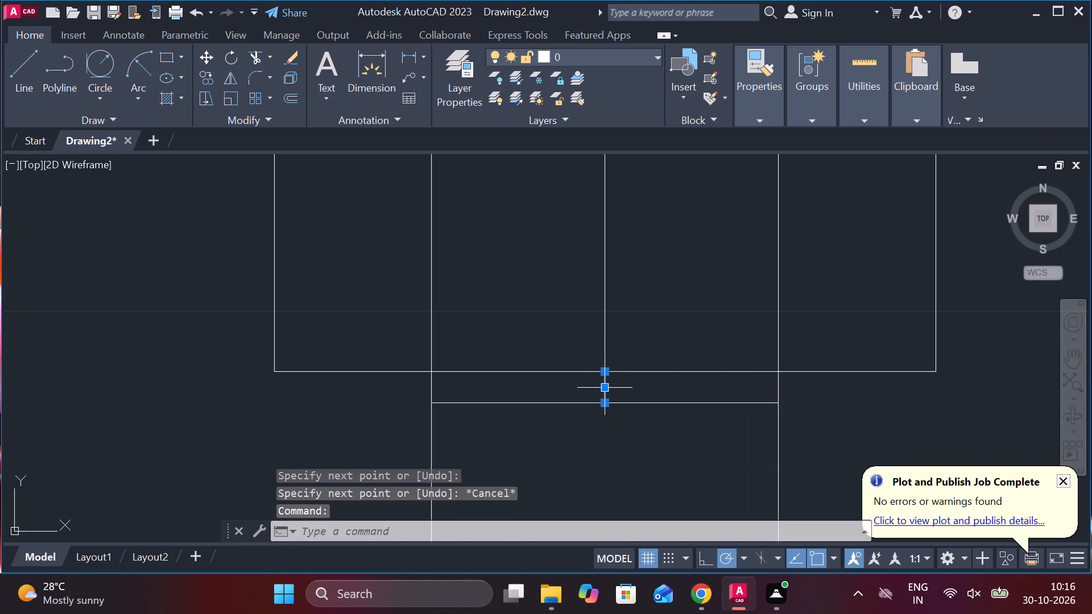
key("o")
key("Return")
key("Return")
type("10")
key("Return")
left_click(607, 387)
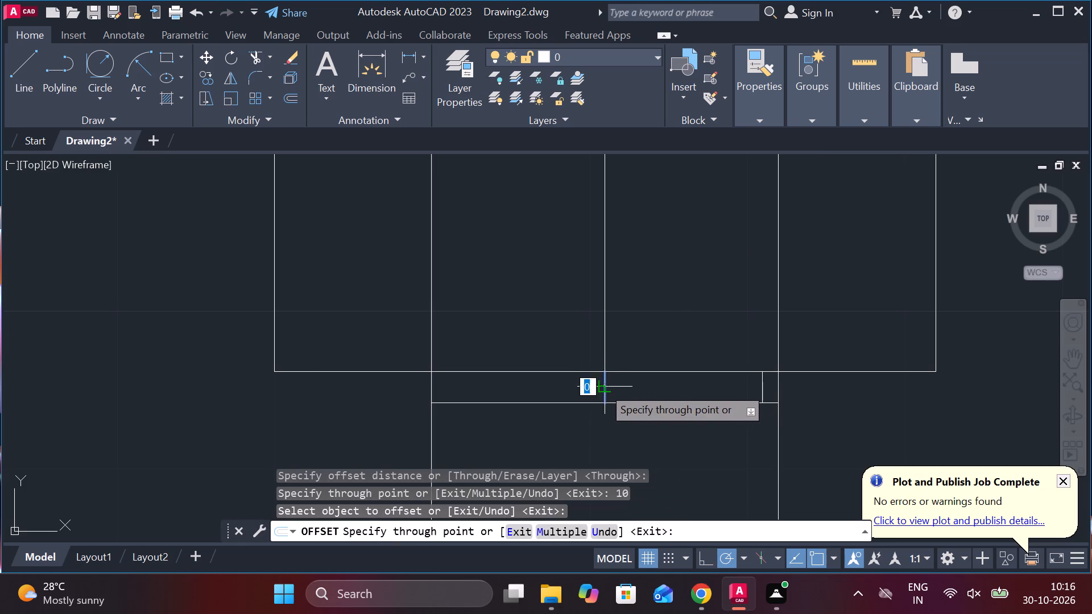
type("10")
key("Return")
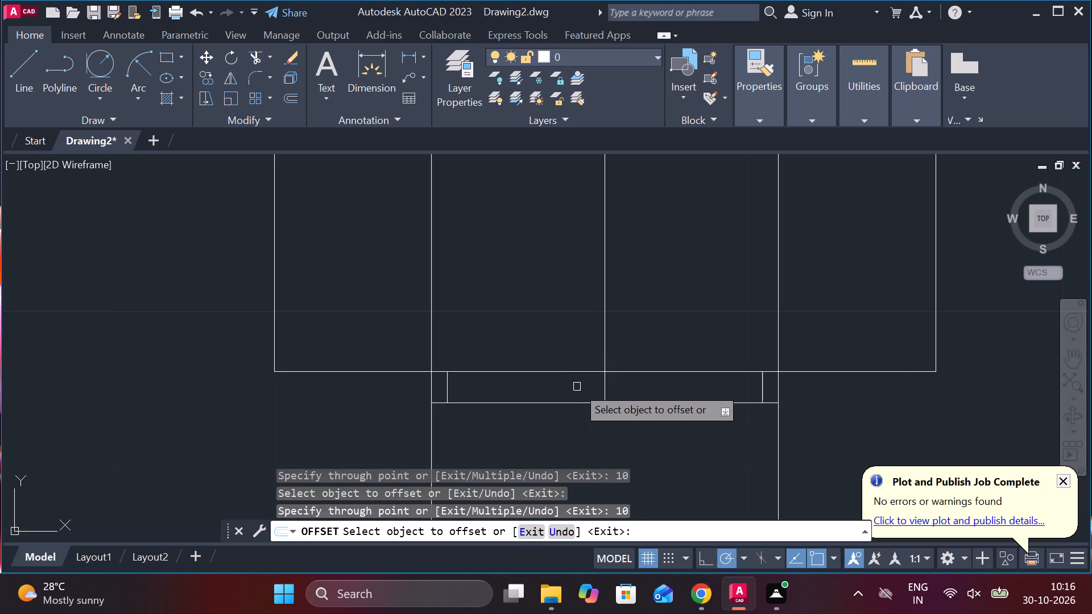
key("Escape")
Erase the short centre line between the two offset neck lines.
left_click(607, 381)
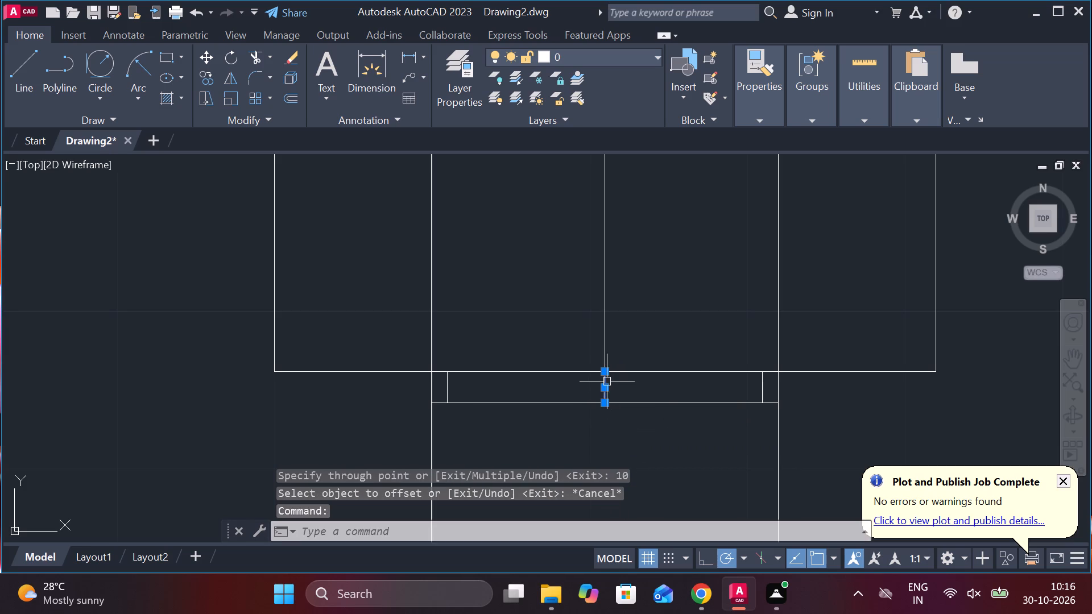
type("E")
key("space")
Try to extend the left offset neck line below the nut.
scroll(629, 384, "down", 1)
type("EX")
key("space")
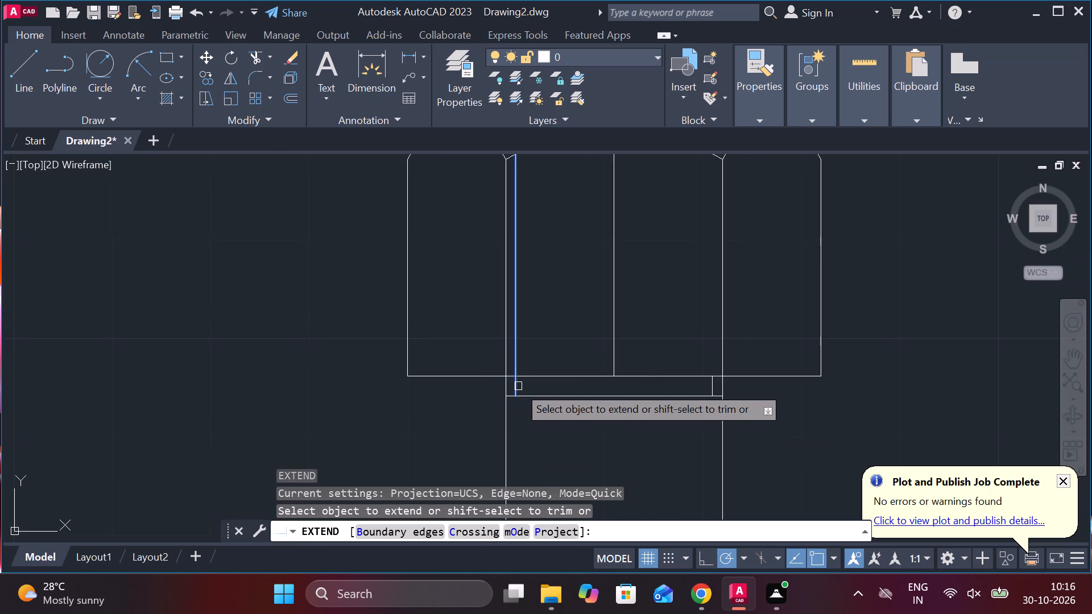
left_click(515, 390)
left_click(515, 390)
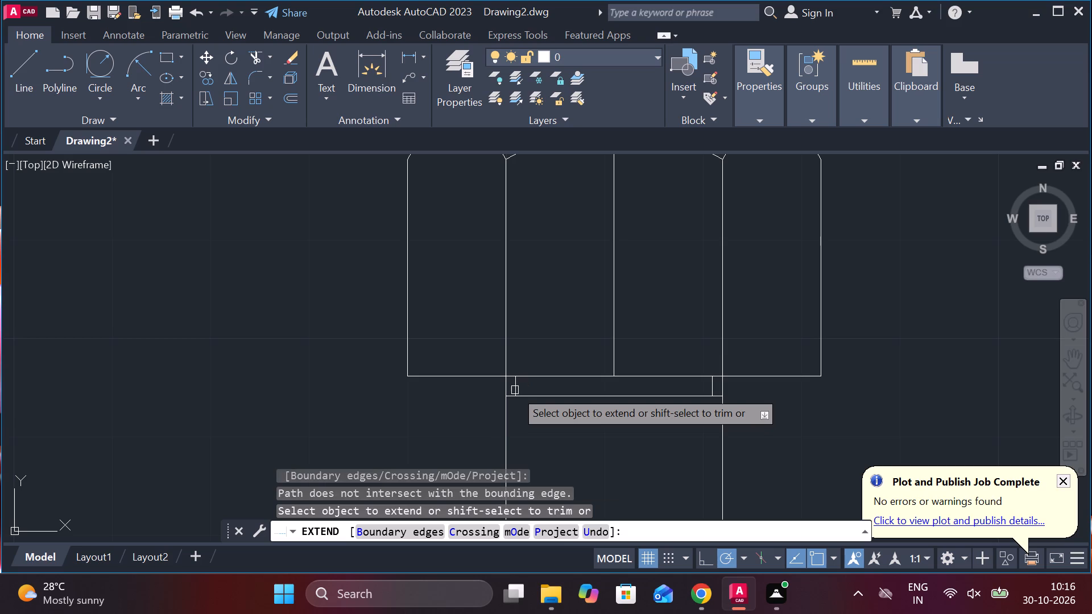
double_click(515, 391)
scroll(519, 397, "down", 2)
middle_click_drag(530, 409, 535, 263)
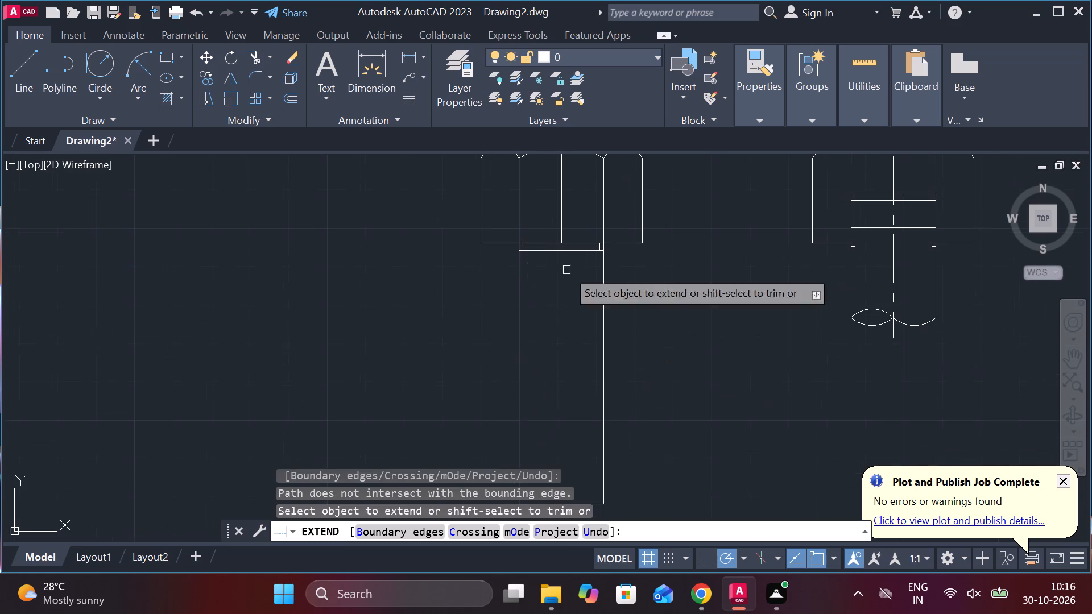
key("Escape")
Offset both long vertical sides of the shank 1 unit inward.
left_click(516, 279)
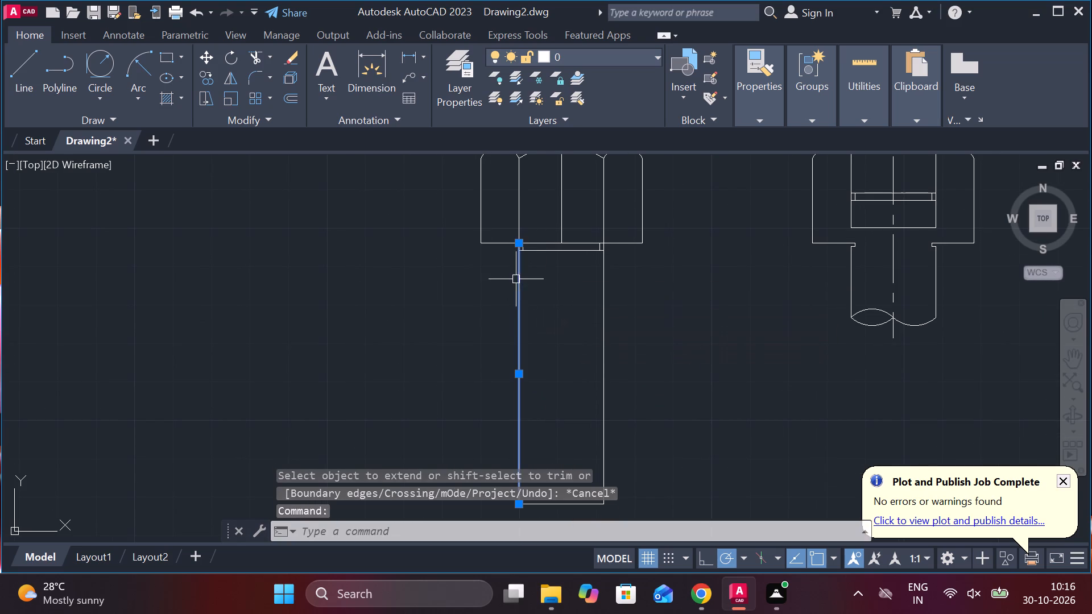
key("o")
key("Return")
key("Return")
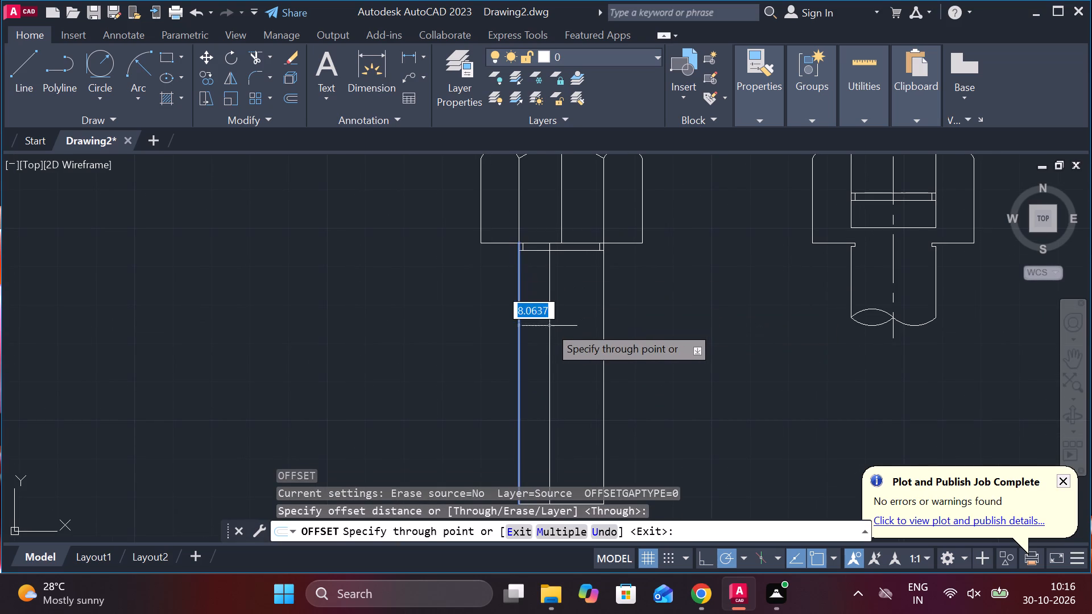
type("1")
key("space")
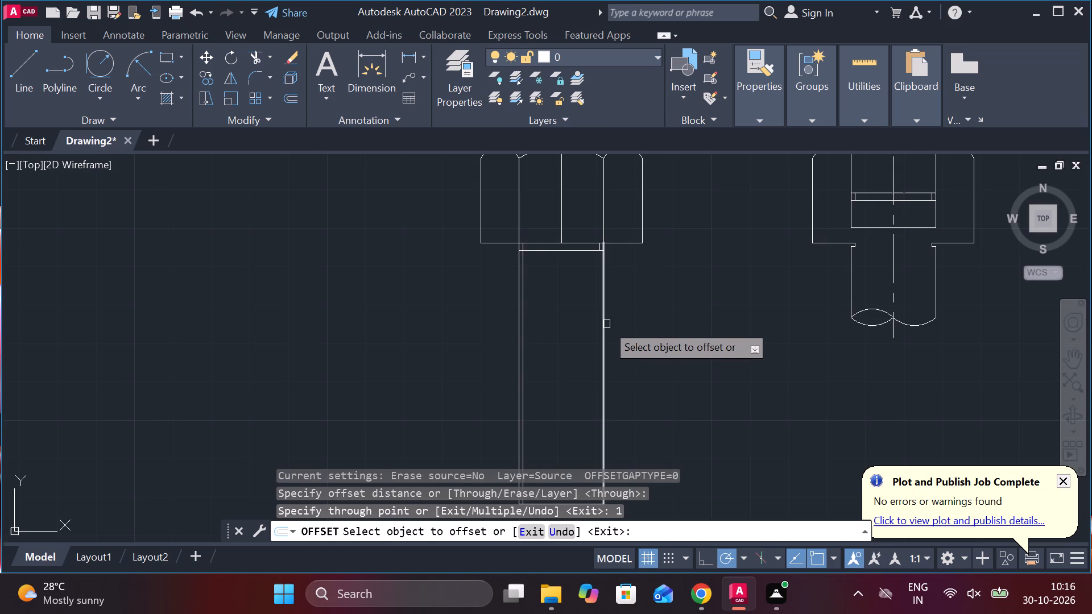
left_click(606, 324)
type("1")
key("space")
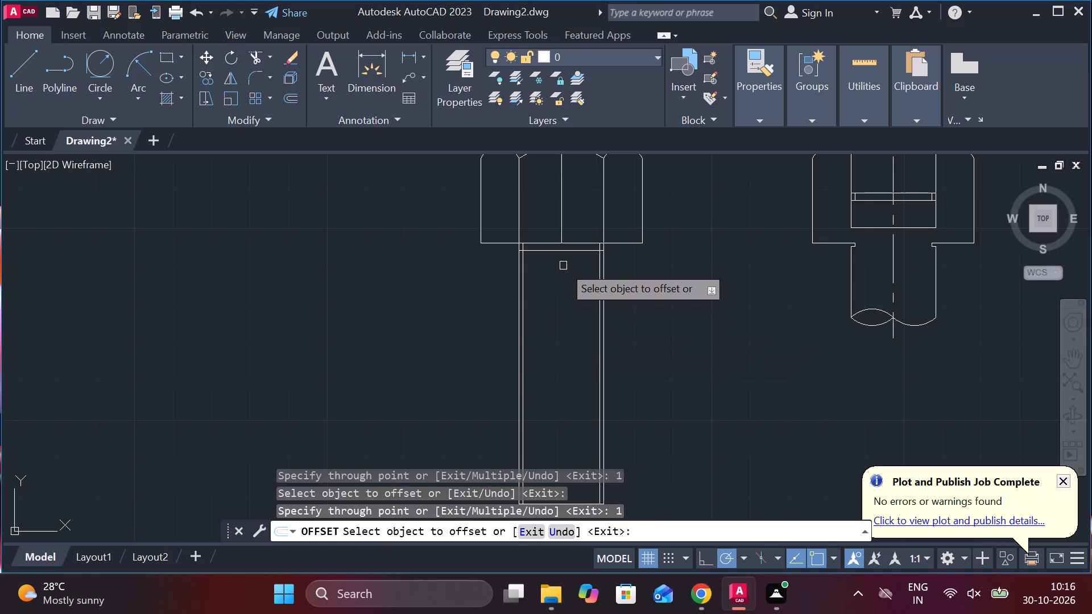
Trim away the outer shank side segments within the neck, between the nut base and the shank's upper horizontal line.
scroll(557, 244, "up", 3)
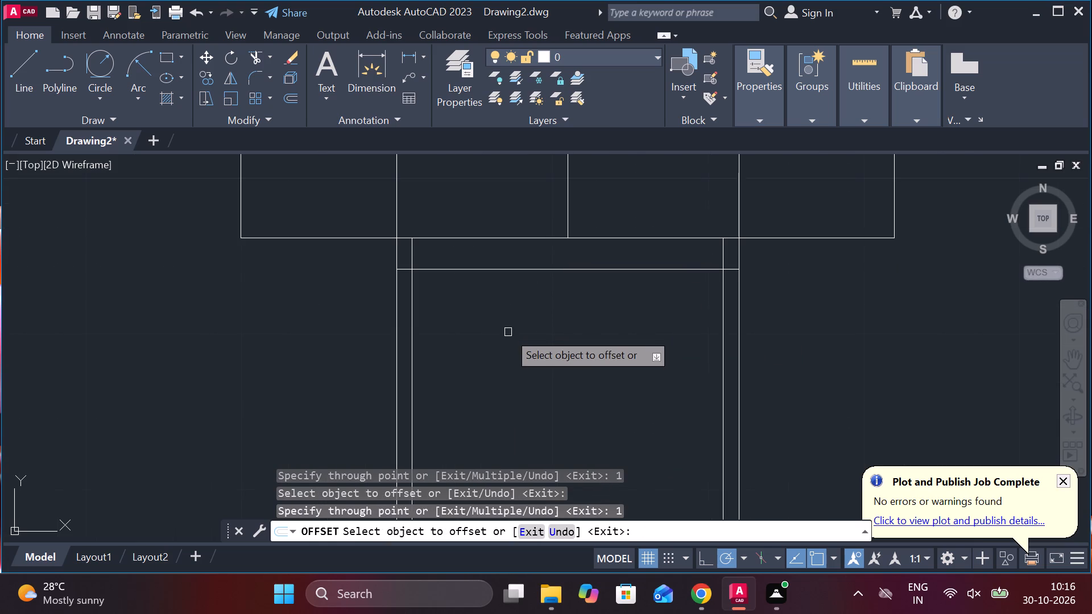
key("Escape")
type("TR")
key("space")
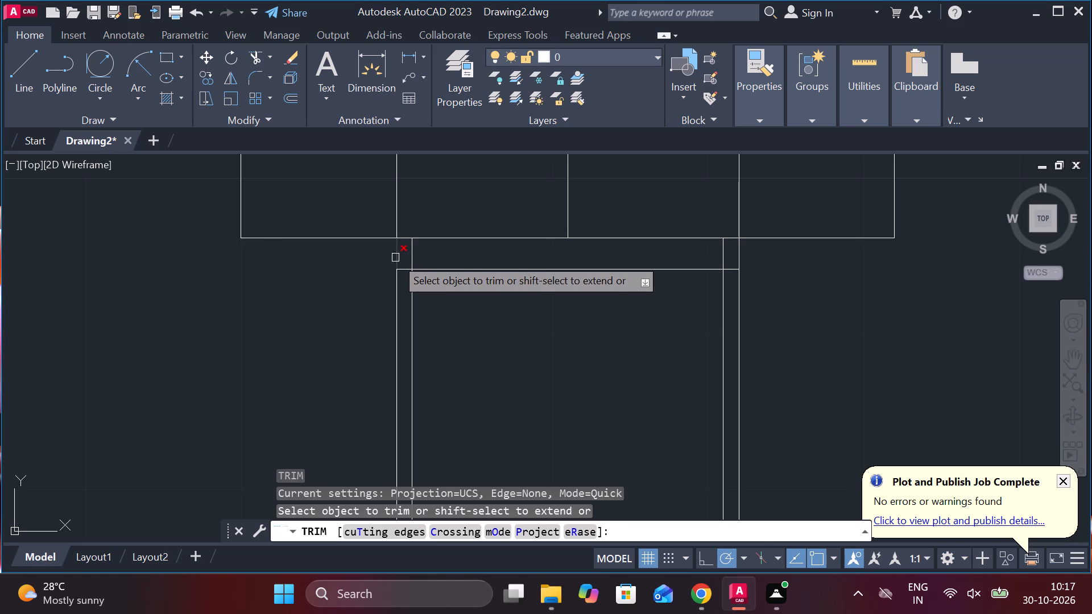
left_click(395, 258)
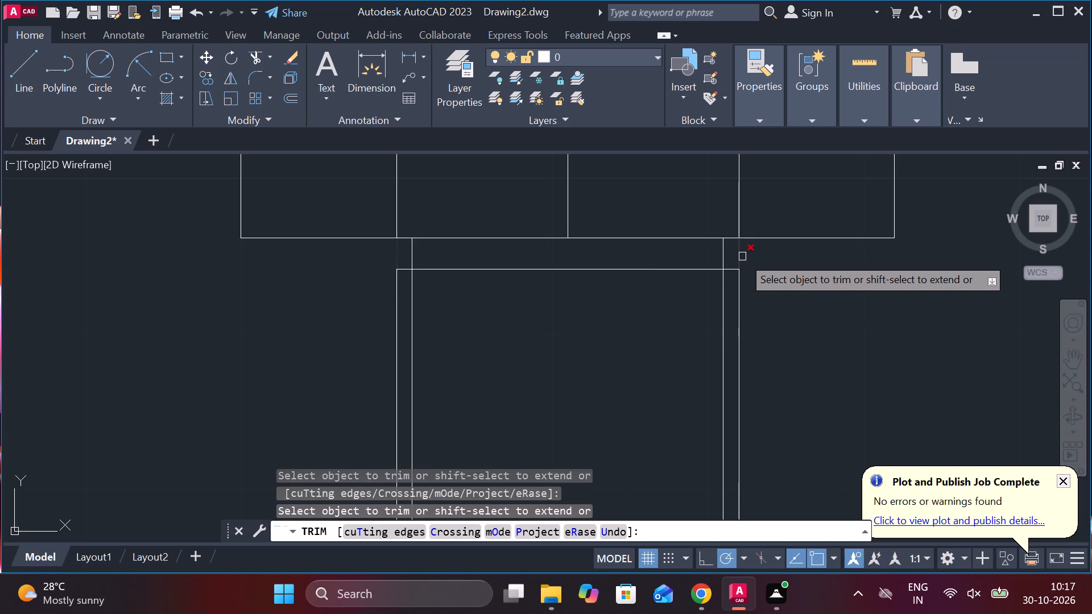
left_click(742, 256)
scroll(779, 286, "down", 5)
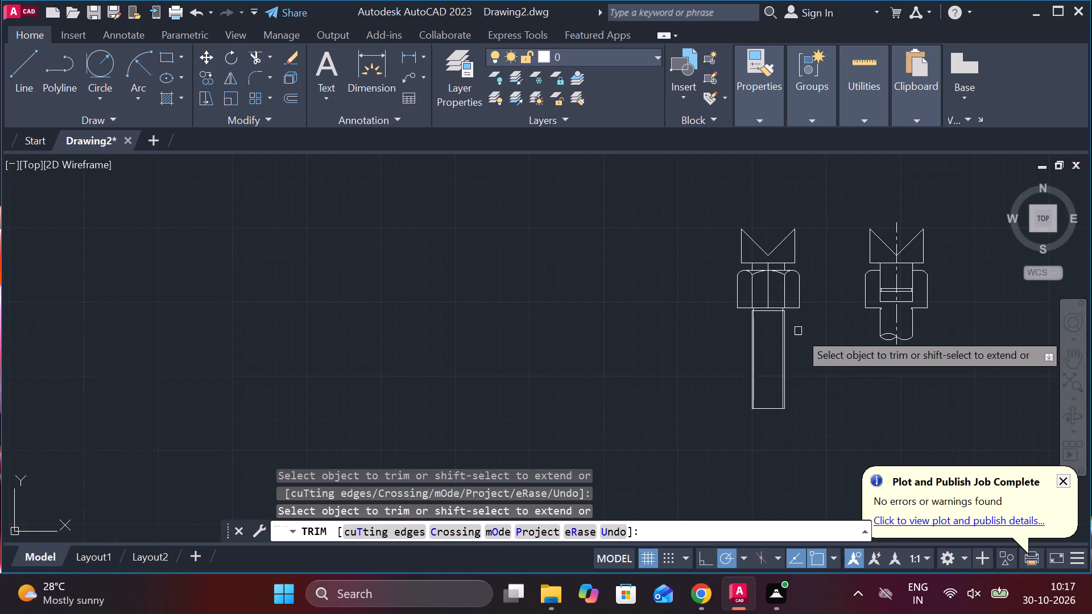
middle_click_drag(820, 362, 707, 317)
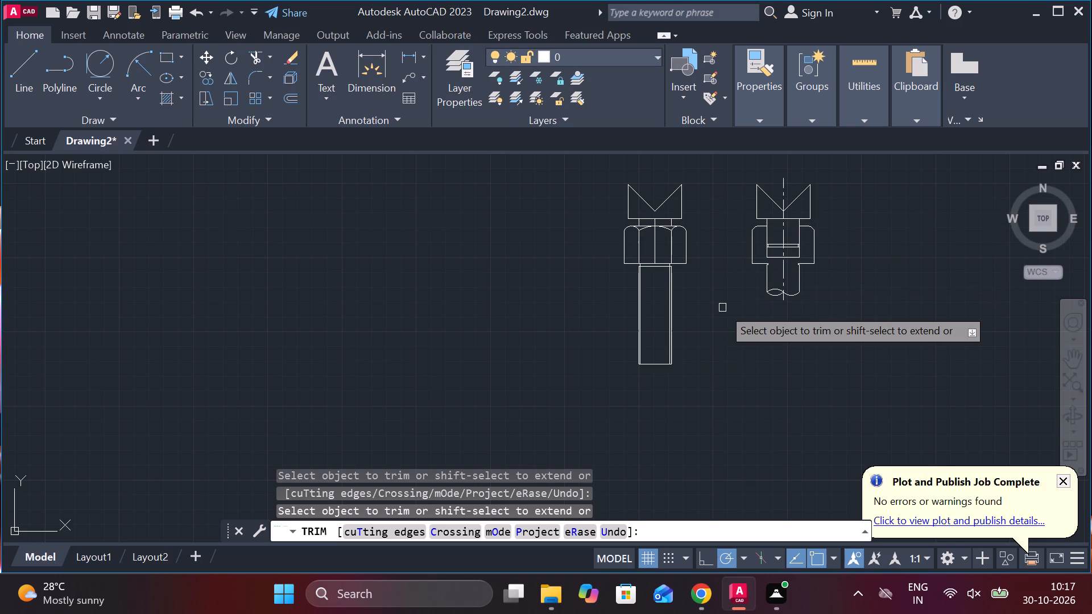
scroll(723, 308, "up", 1)
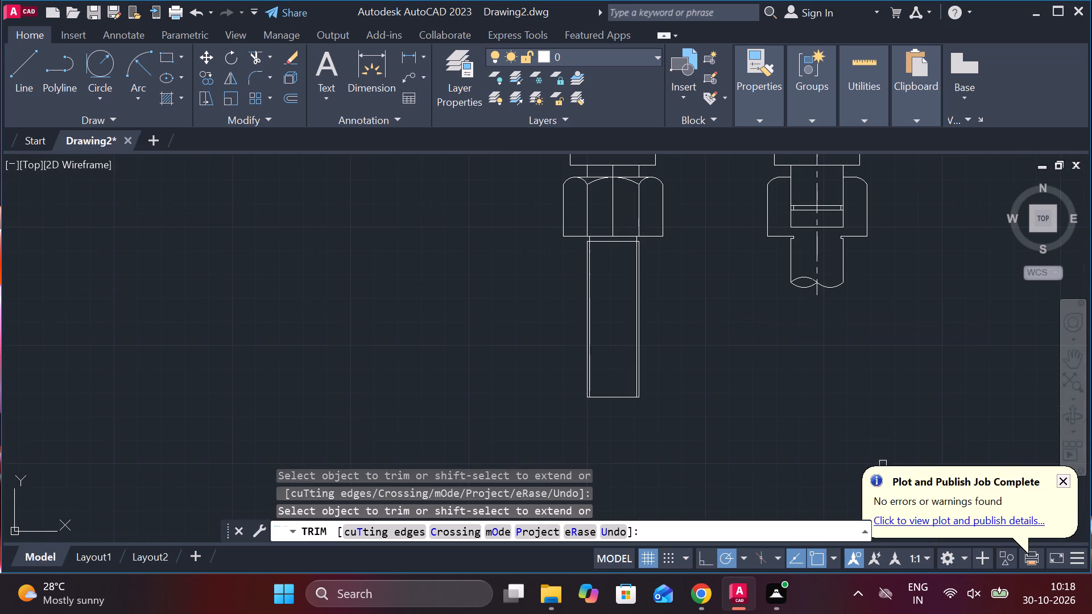
middle_click(685, 333)
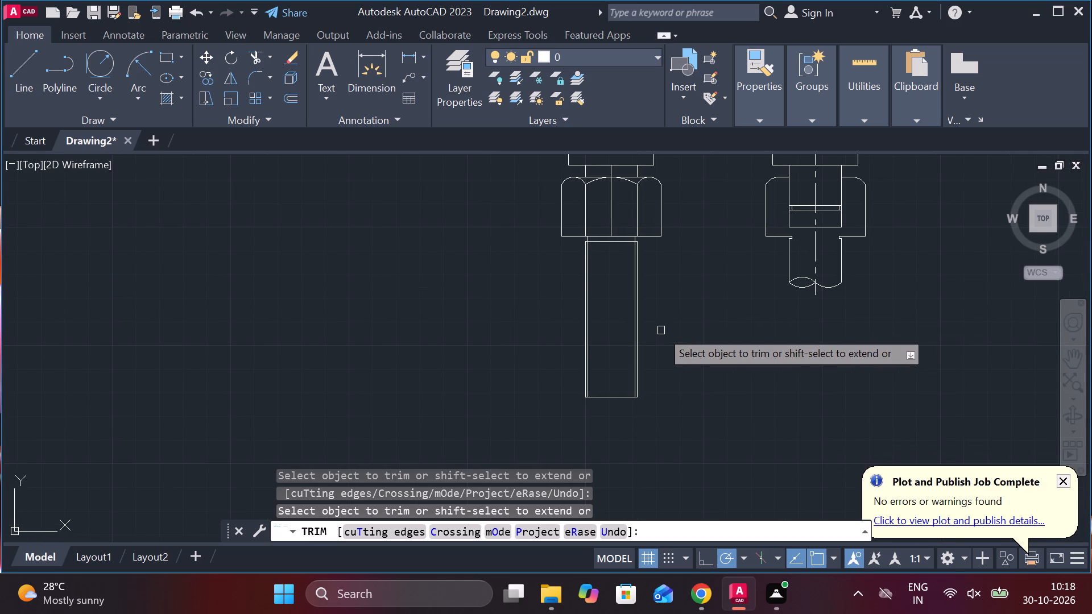
key("Escape")
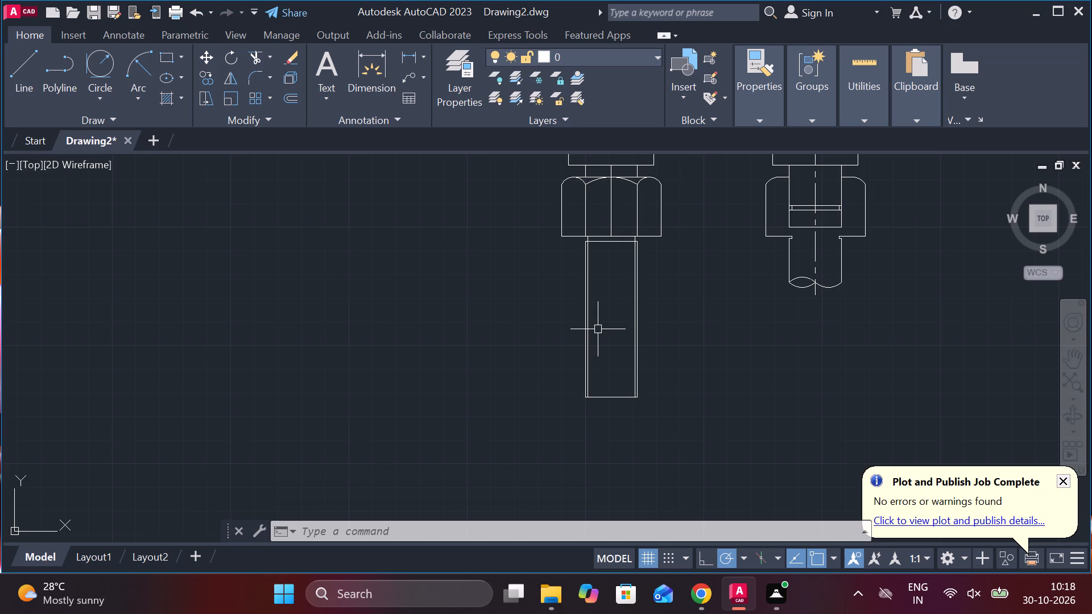
Stretch the lower end of the nut's vertical middle line straight down about 106 units, past the shank's bottom edge.
scroll(653, 339, "up", 2)
scroll(628, 363, "down", 2)
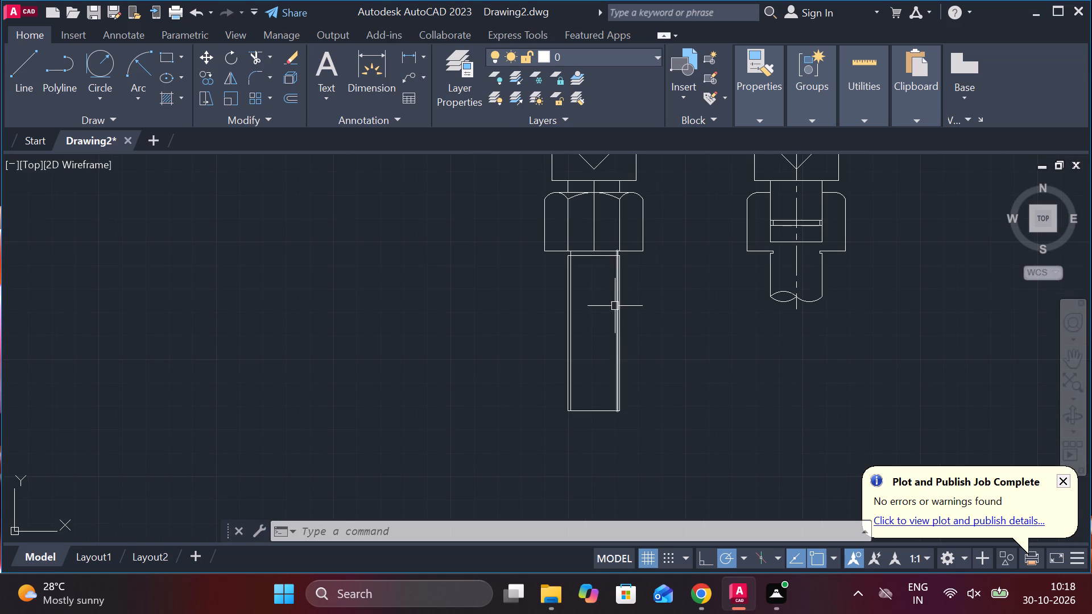
left_click(594, 219)
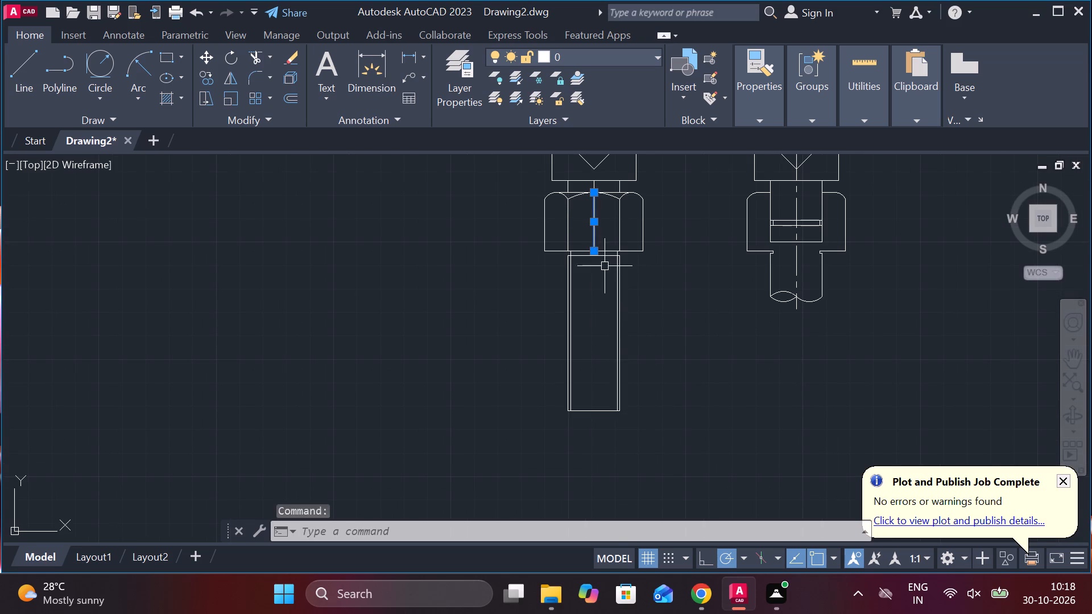
left_click(593, 250)
middle_click_drag(591, 467, 573, 399)
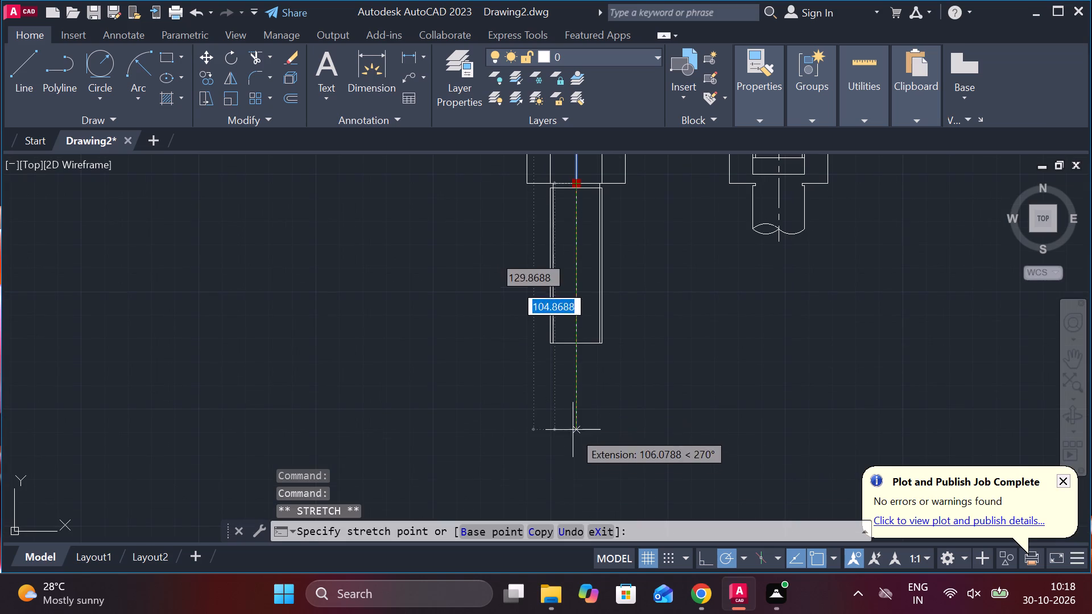
left_click(573, 430)
key("Escape")
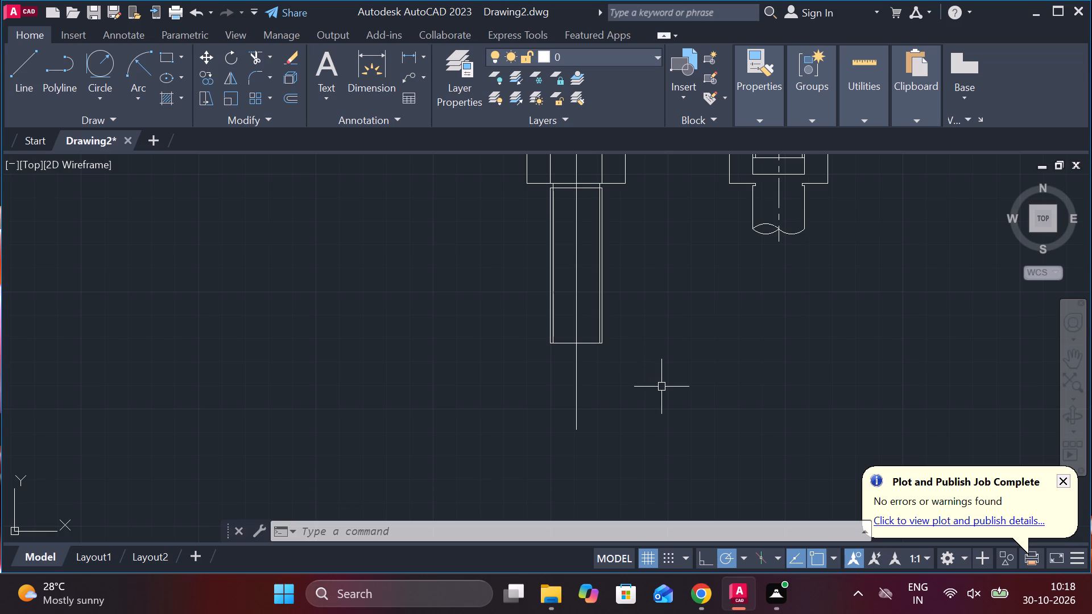
Draw a 110-unit horizontal line in the empty area left of the two combined views.
scroll(662, 387, "down", 1)
middle_click_drag(433, 371, 560, 367)
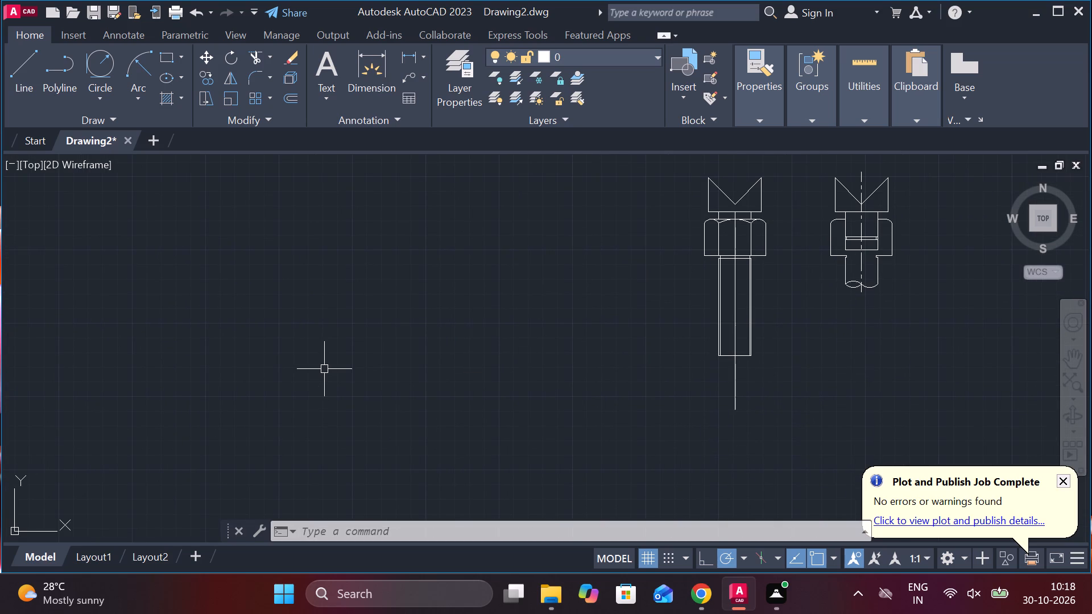
key("Escape")
key("l")
key("Return")
left_click(293, 366)
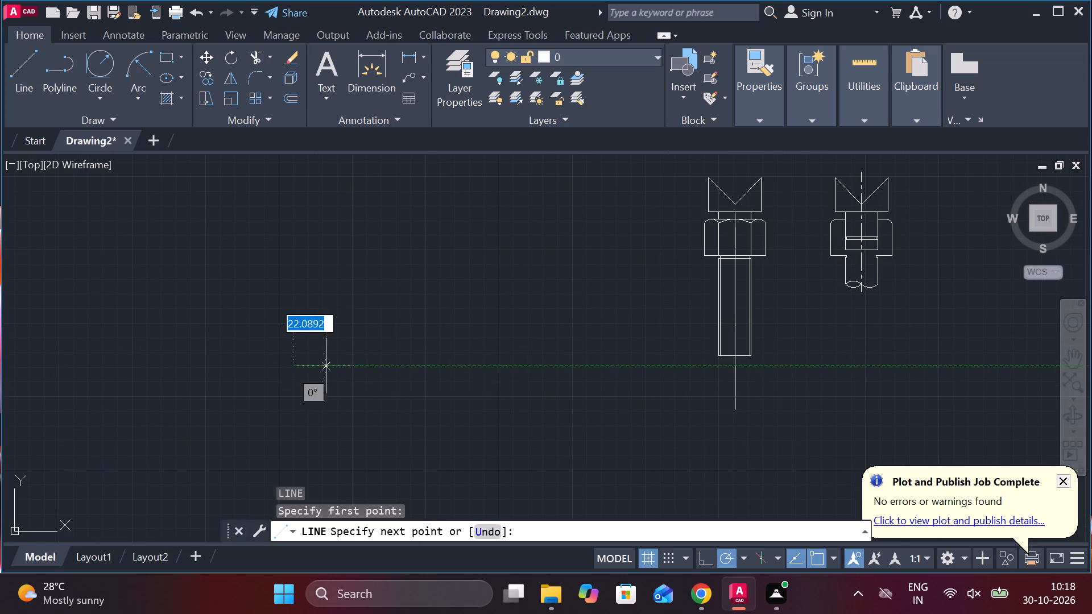
type("110")
key("Return")
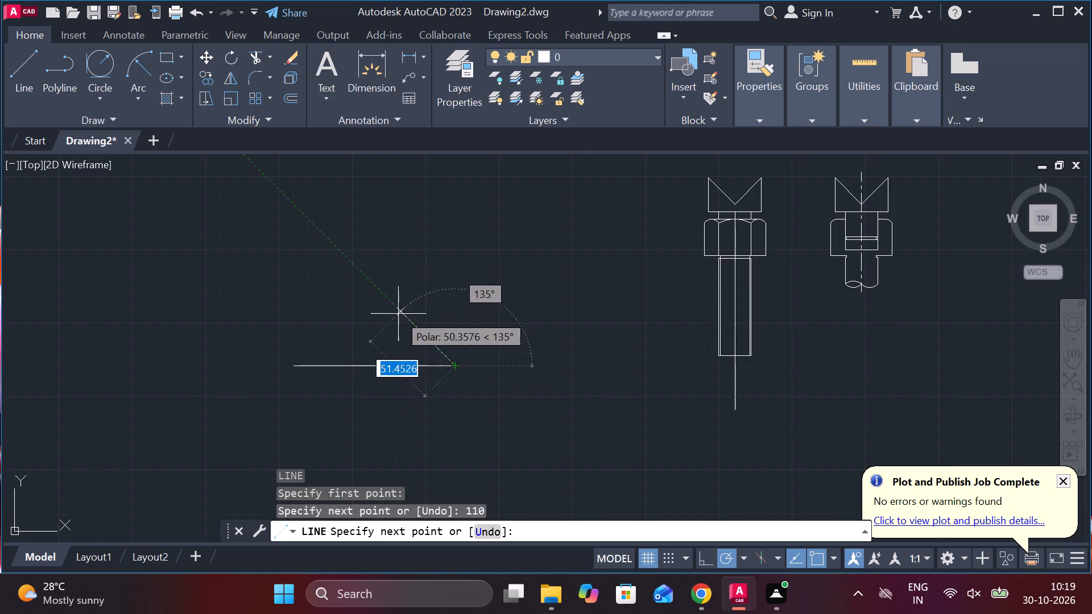
scroll(391, 333, "up", 2)
middle_click_drag(525, 316, 642, 317)
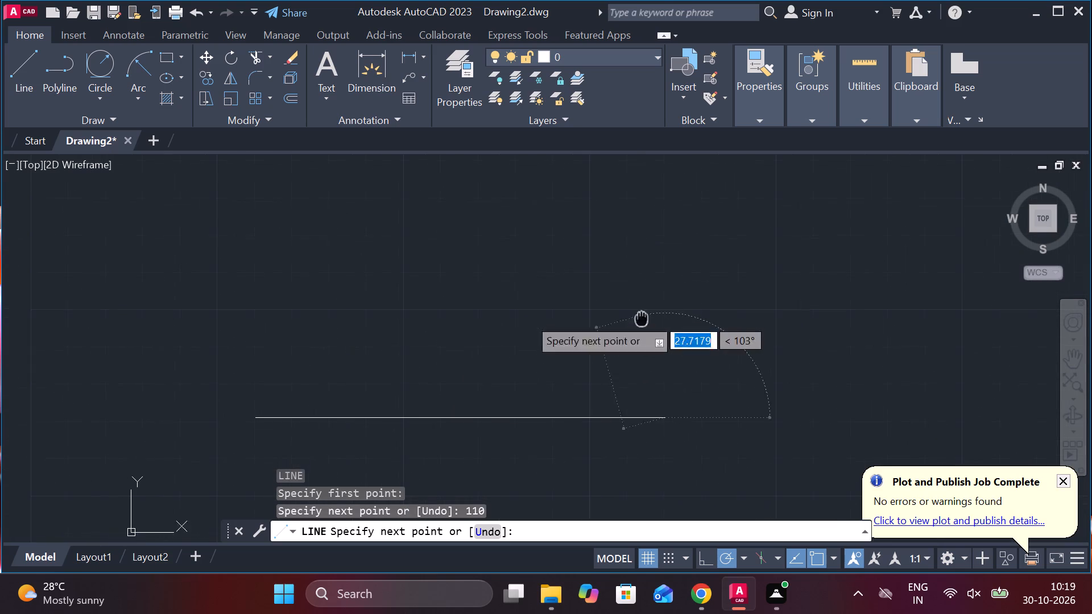
key("Escape")
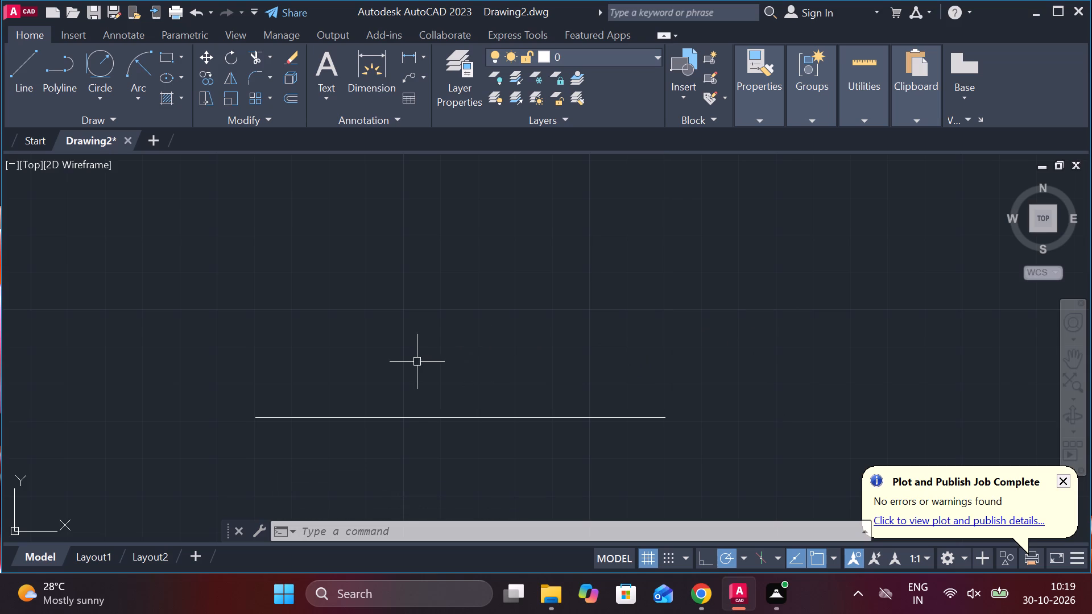
Draw a 22-unit vertical line upward from the left endpoint of the 110-unit horizontal line.
middle_click_drag(430, 373, 552, 392)
key("l")
key("Return")
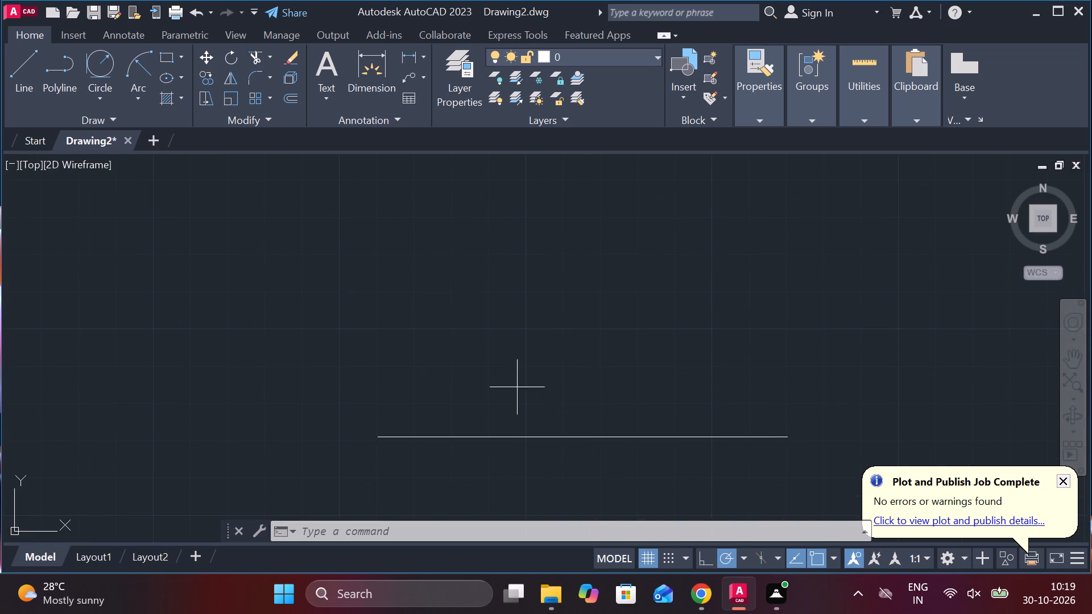
left_click(379, 436)
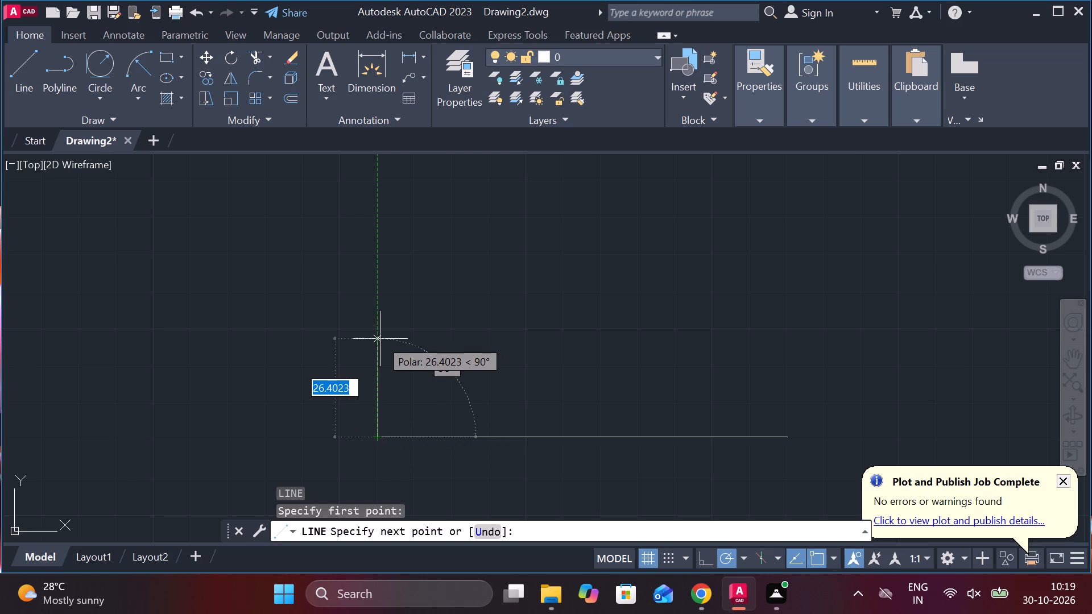
type("22")
key("space")
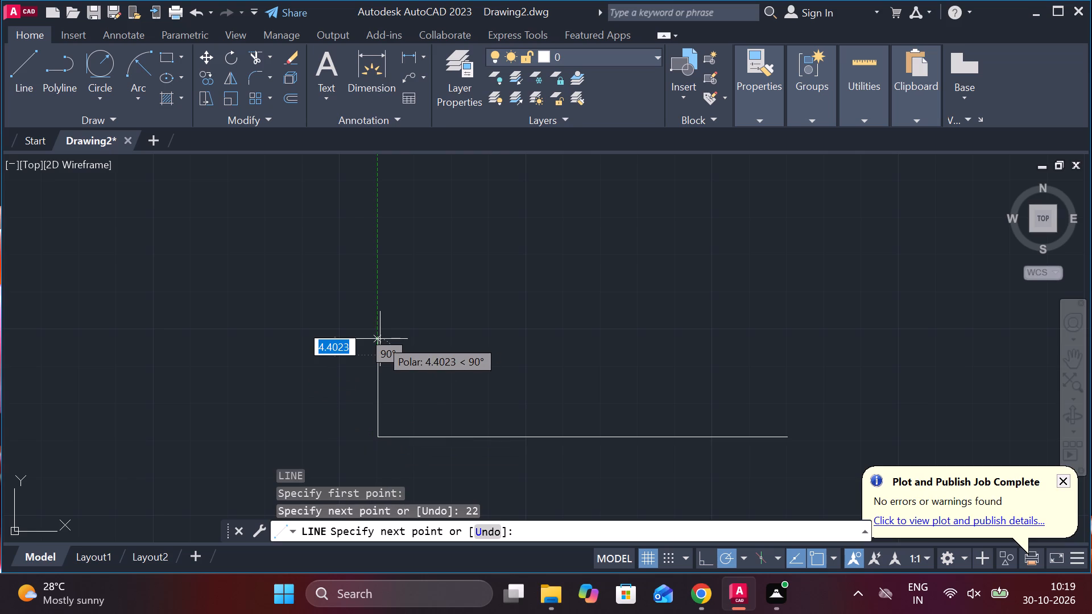
key("Escape")
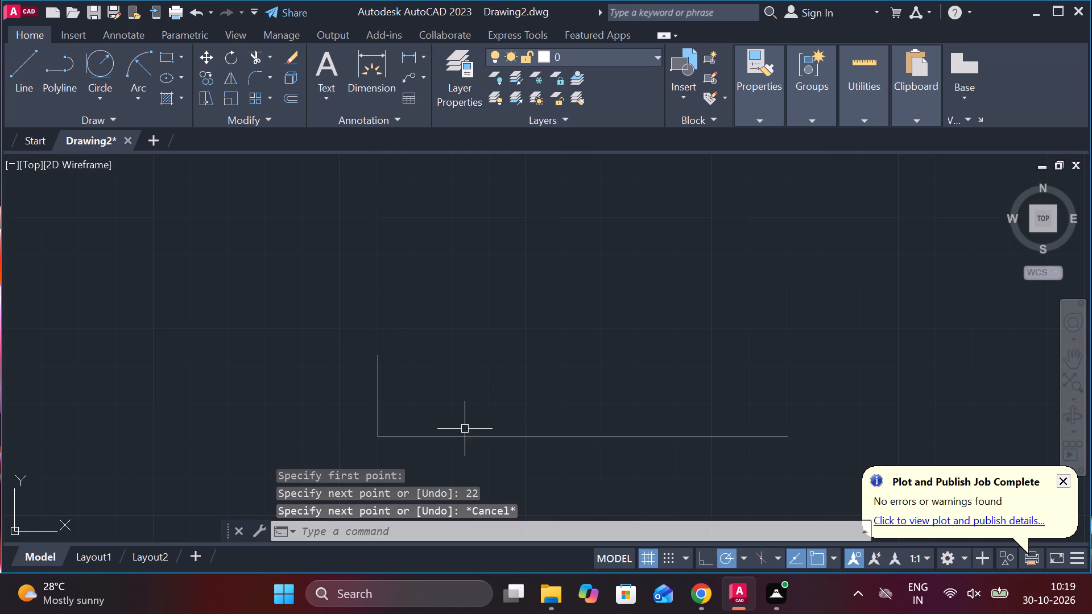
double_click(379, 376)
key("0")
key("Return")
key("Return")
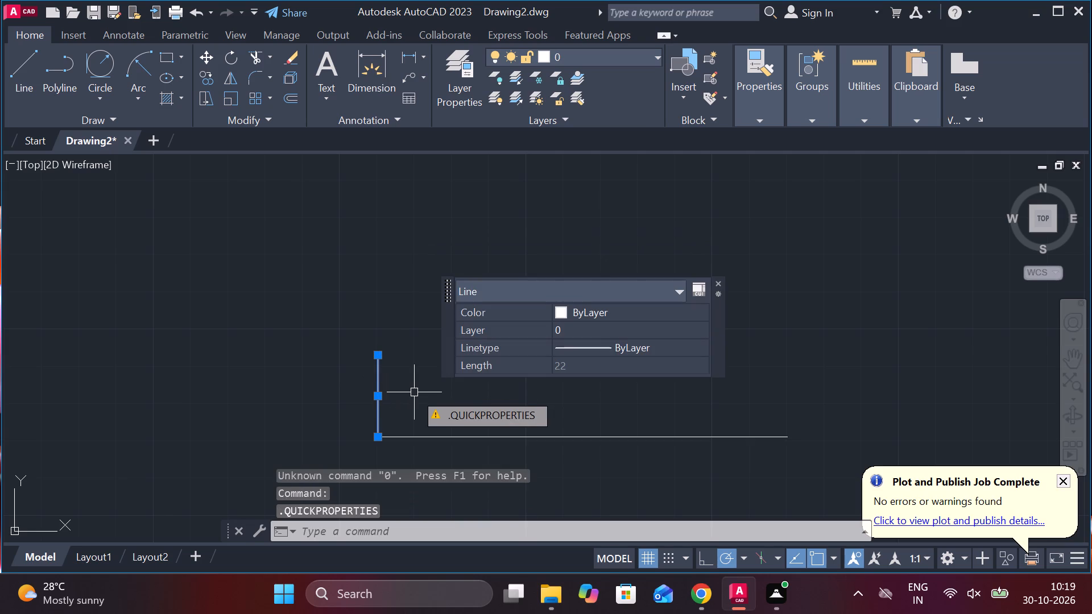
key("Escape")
Offset the 22-unit vertical line 21 units to the right.
left_click(376, 381)
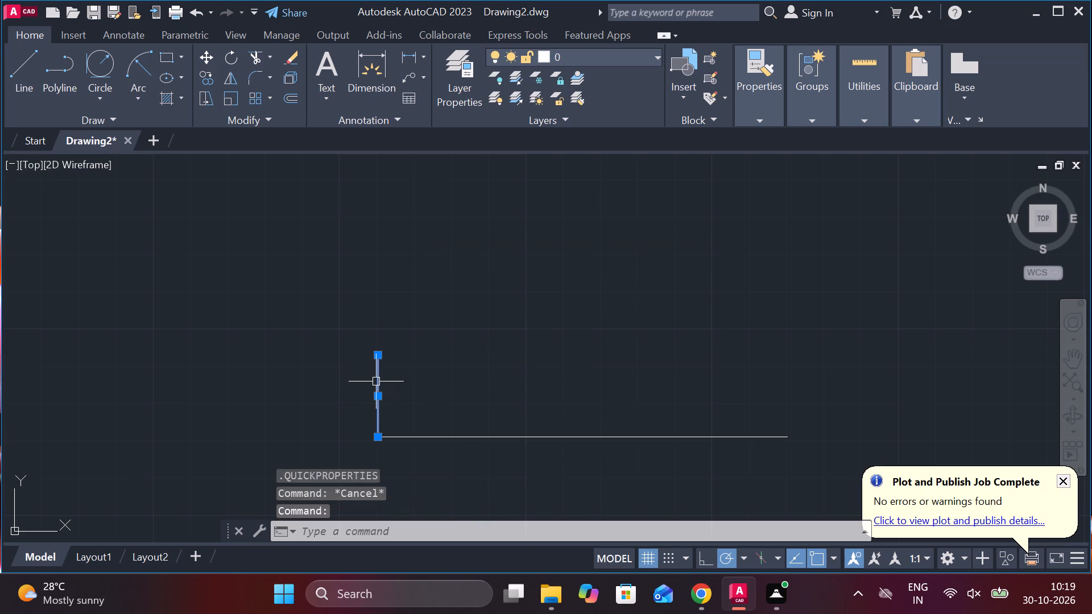
key("o")
key("Return")
key("Return")
type("21")
key("space")
middle_click_drag(459, 405, 433, 346)
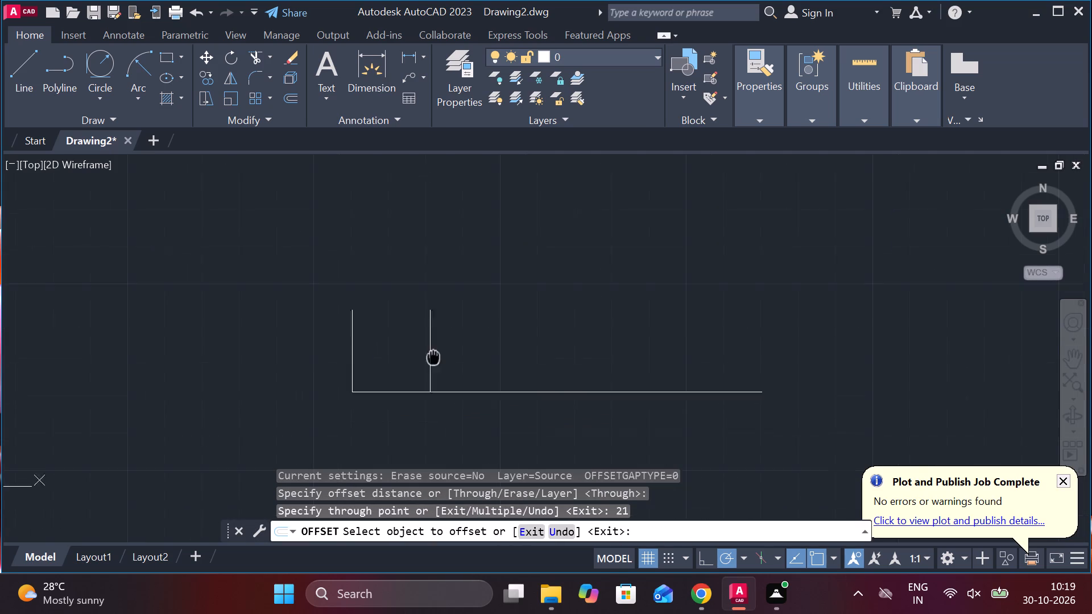
middle_click_drag(433, 346, 433, 344)
key("Escape")
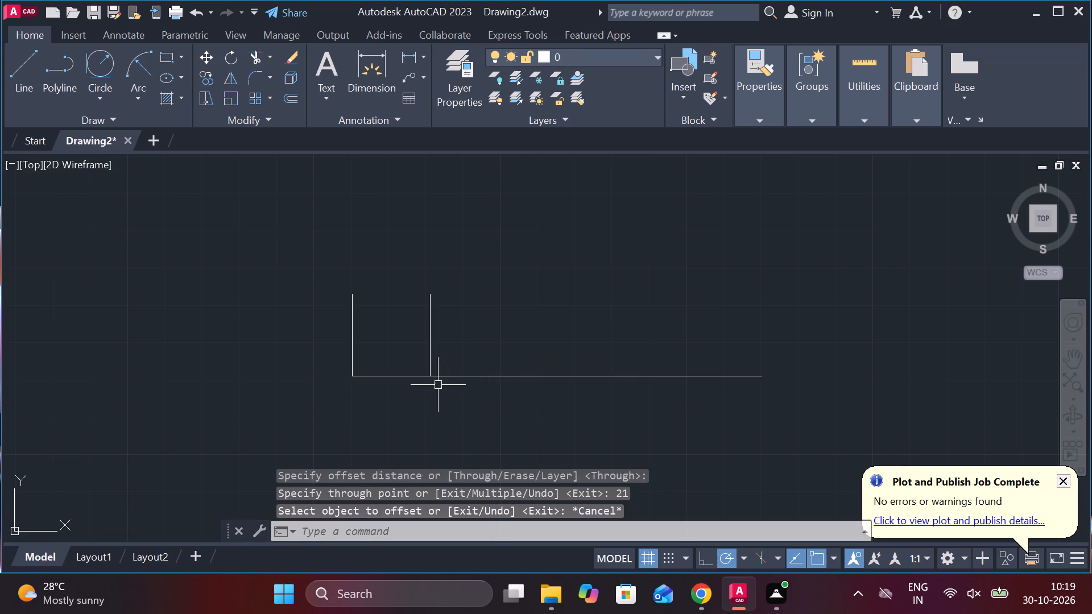
Offset the 110-unit horizontal base line 4 units upward.
left_click(498, 378)
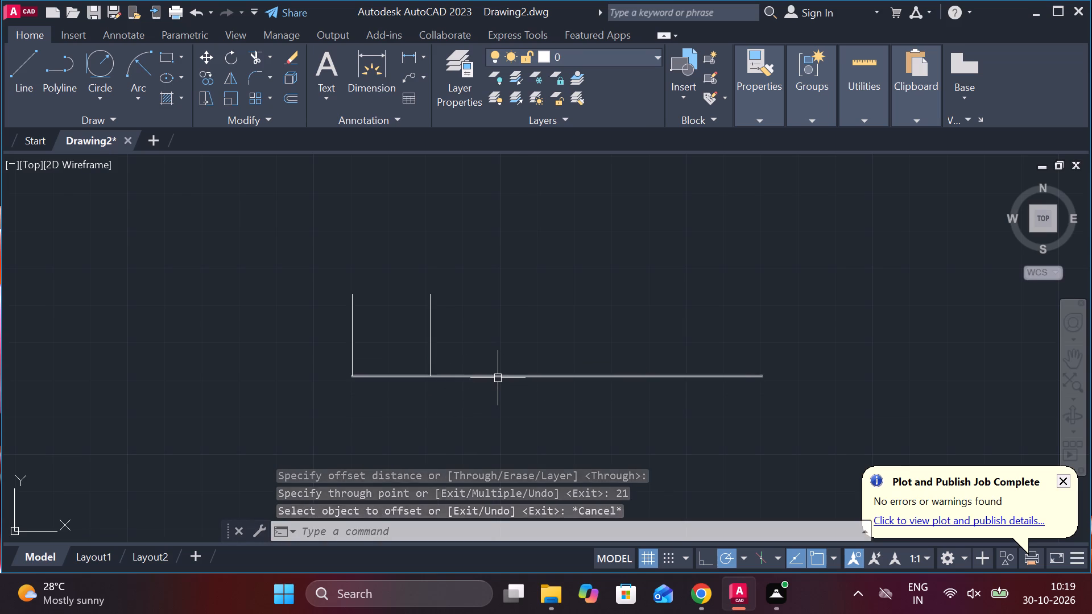
key("o")
key("Return")
key("Return")
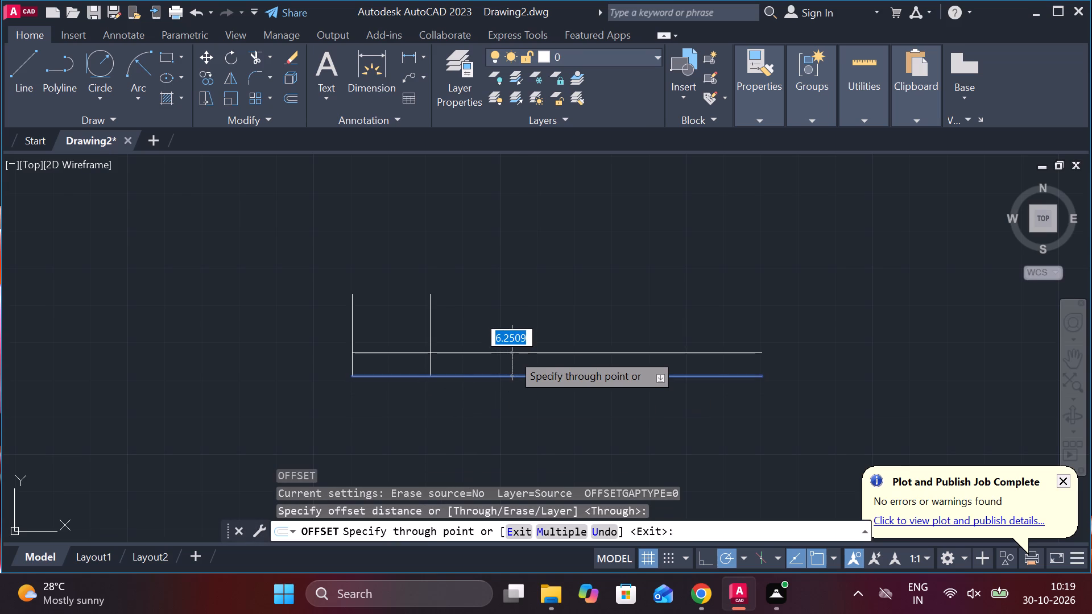
type("4")
key("space")
key("Escape")
Trim the two horizontal lines at the inner vertical line, keeping the base only left of it and the raised line only right.
type("TR")
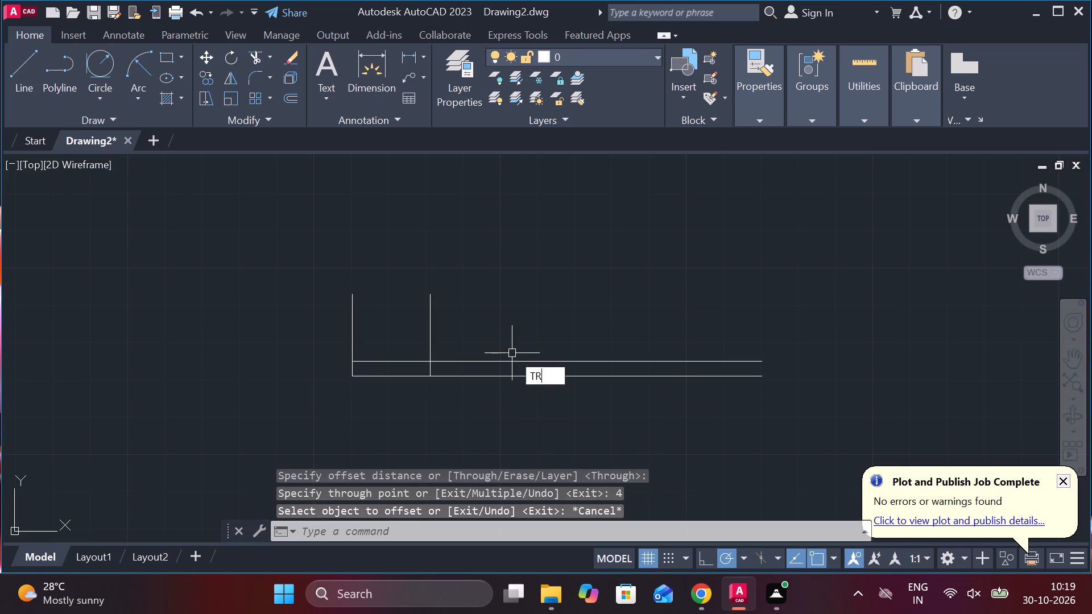
key("space")
left_click(412, 360)
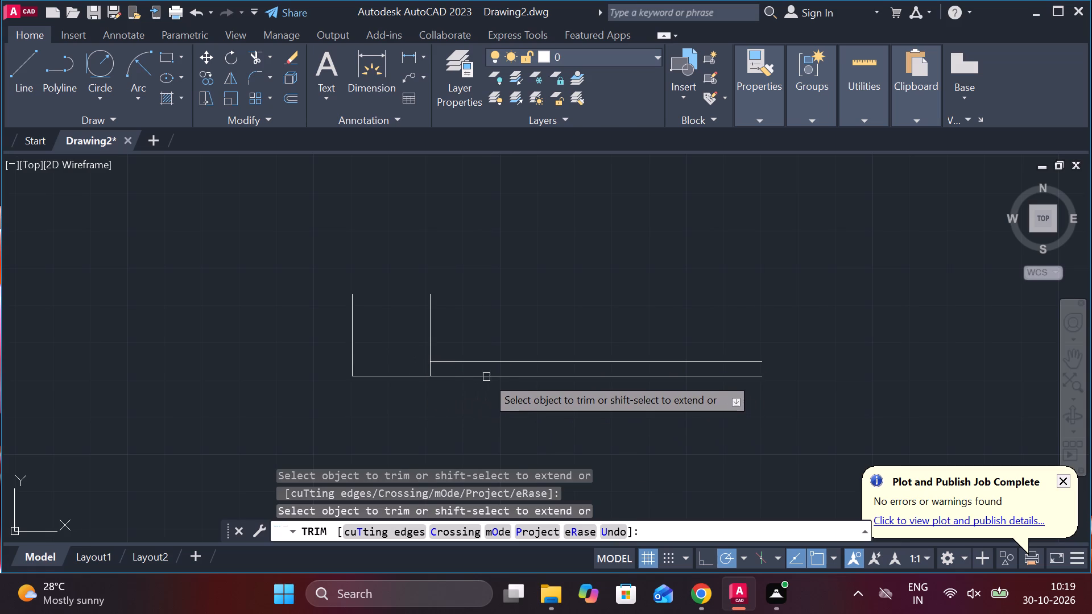
left_click(485, 376)
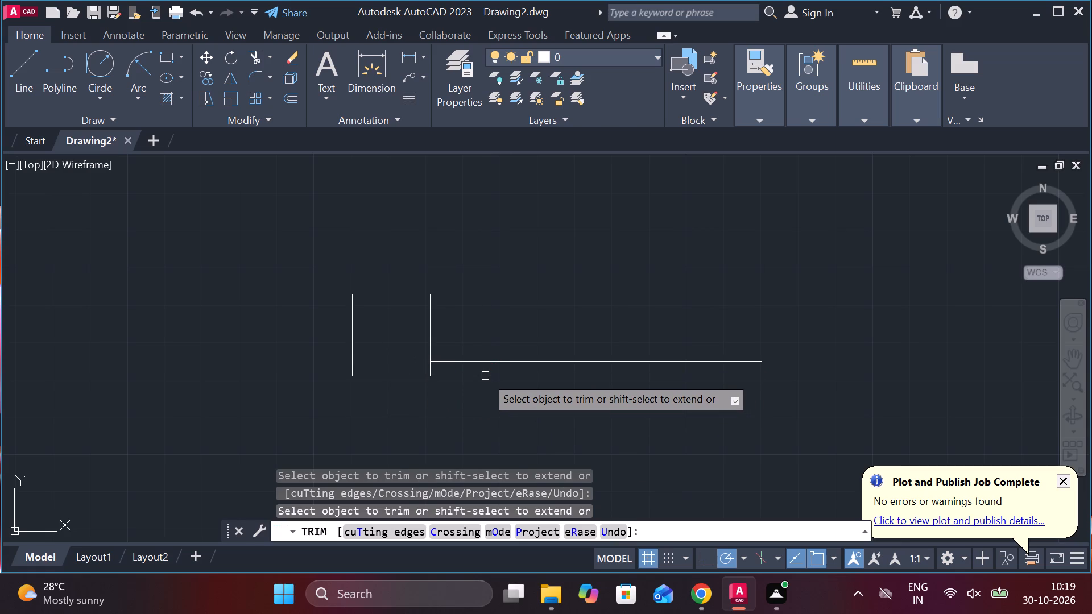
key("Escape")
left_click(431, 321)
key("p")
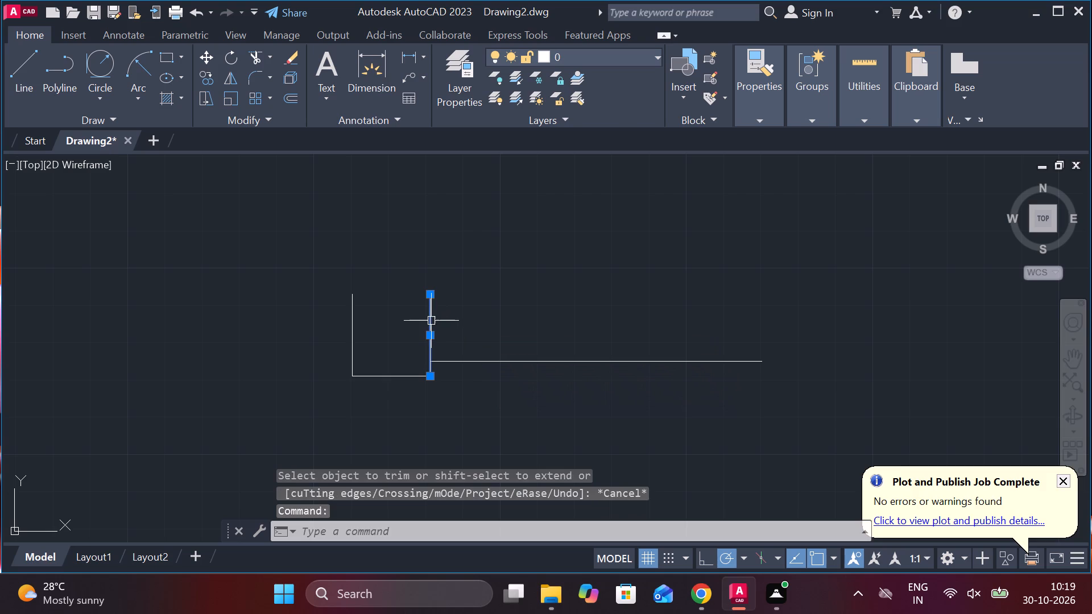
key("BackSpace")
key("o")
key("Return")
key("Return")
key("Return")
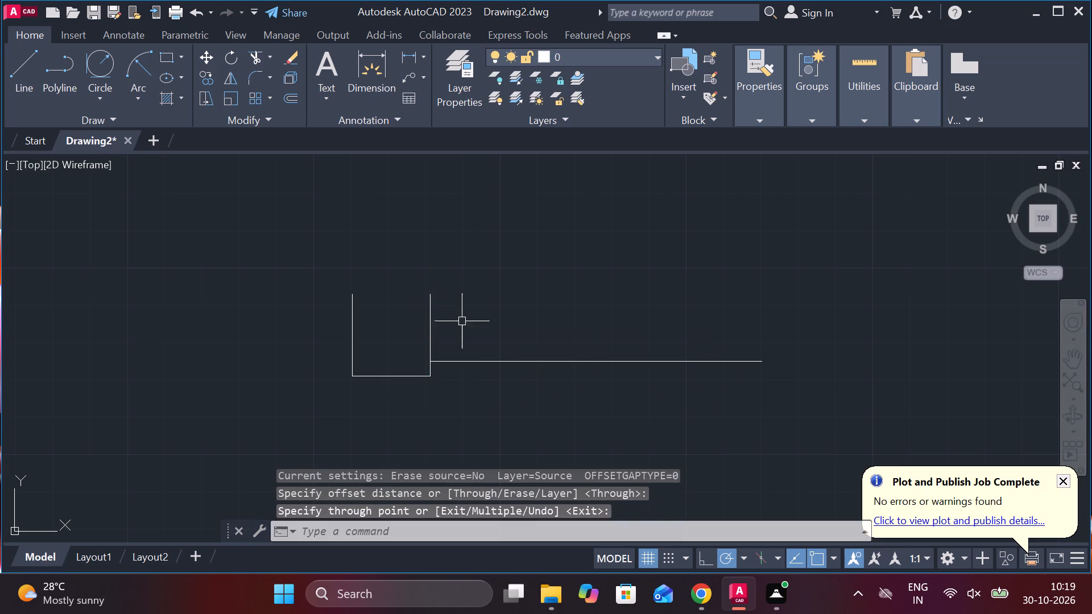
Offset the inner vertical line at the left block 68 units to the right.
left_click(428, 326)
key("o")
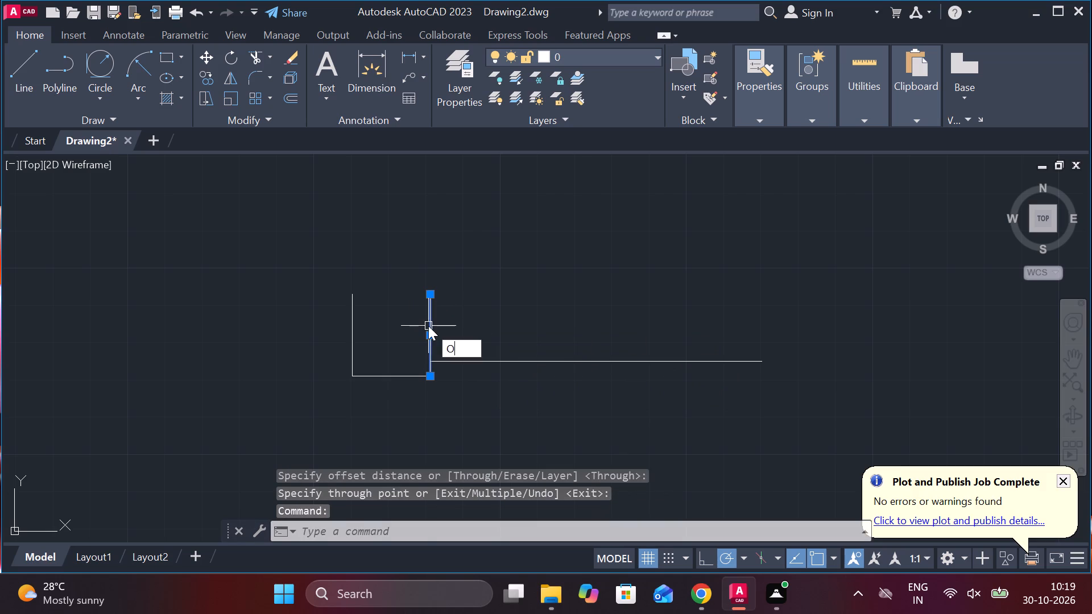
key("Return")
key("Return")
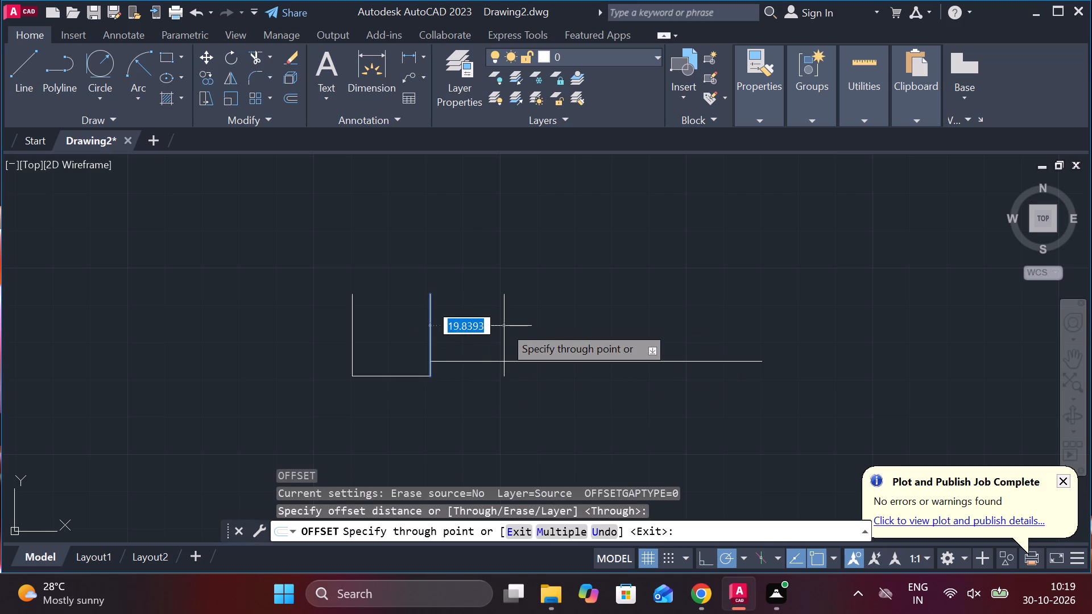
type("68")
key("Return")
middle_click_drag(573, 379, 502, 382)
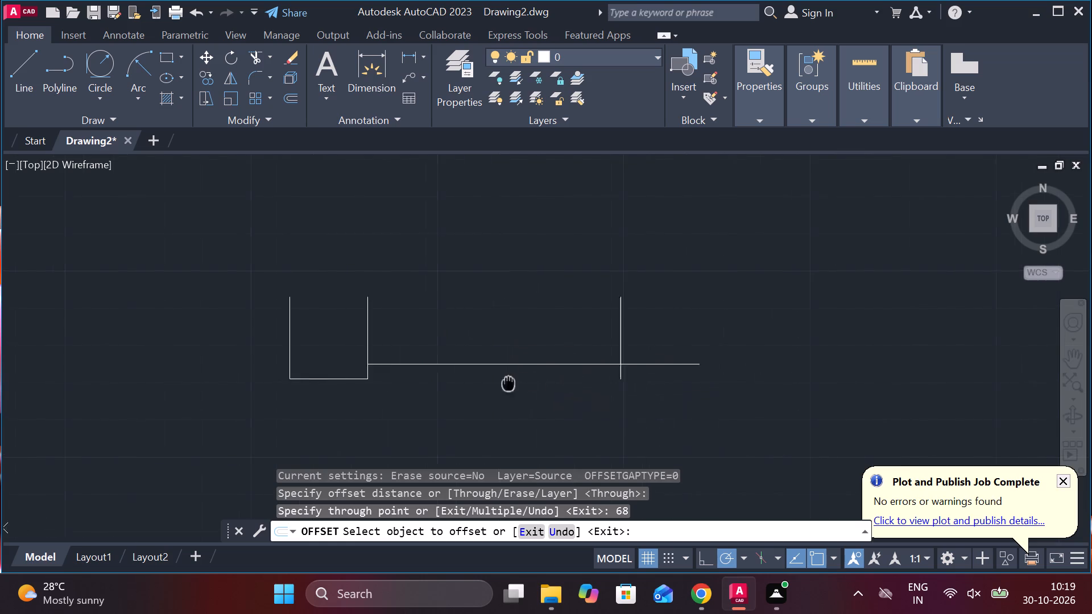
middle_click_drag(502, 382, 498, 382)
key("Escape")
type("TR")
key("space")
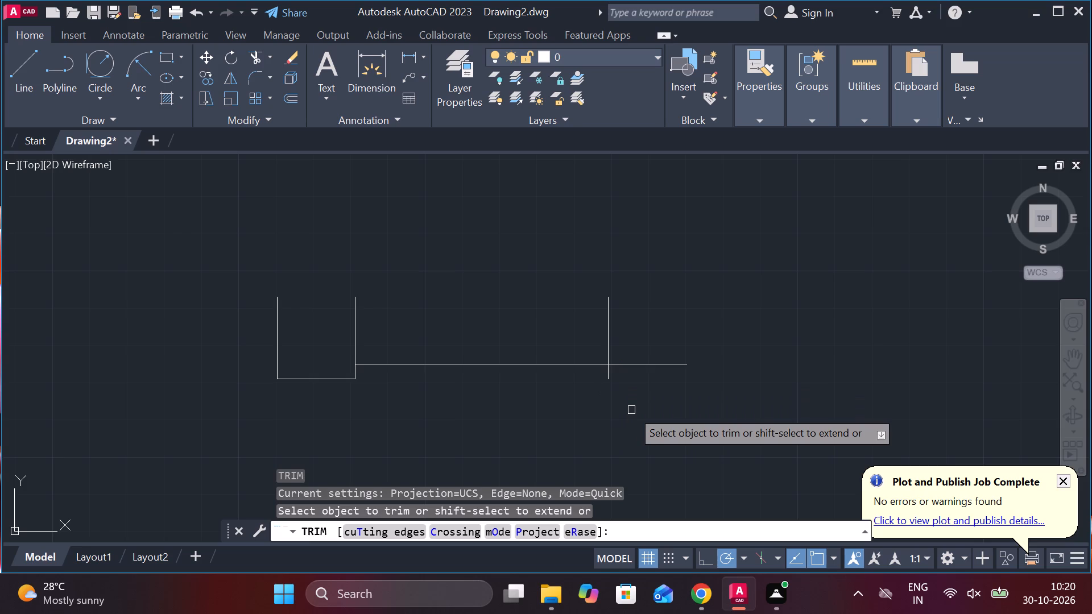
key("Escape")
Draw a 21-unit horizontal line rightward from the offset vertical's lower end, then a short vertical up to the raised line's end.
key("l")
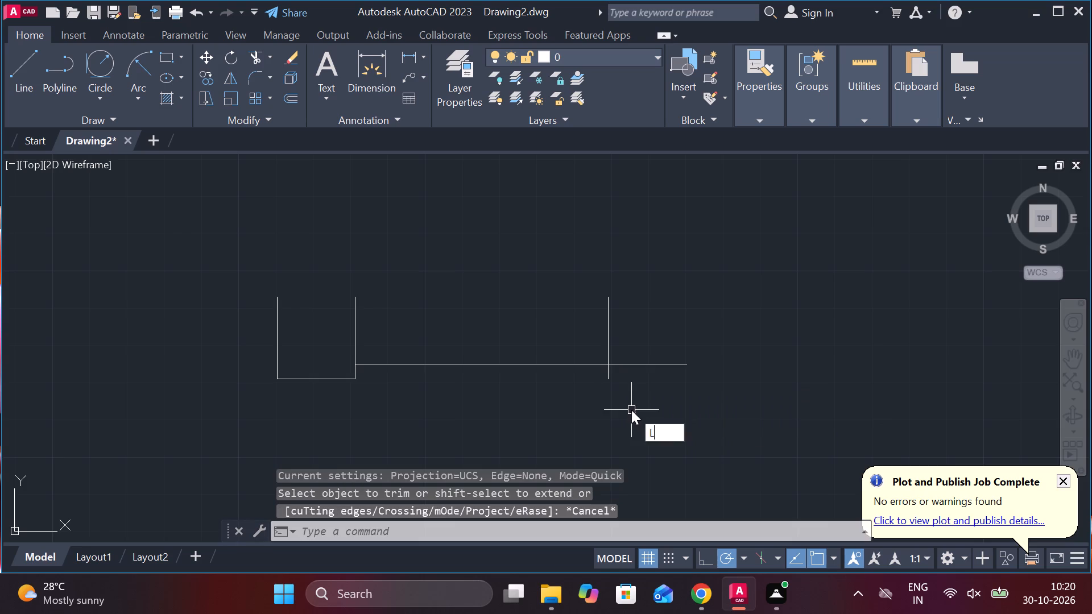
key("Return")
left_click(610, 381)
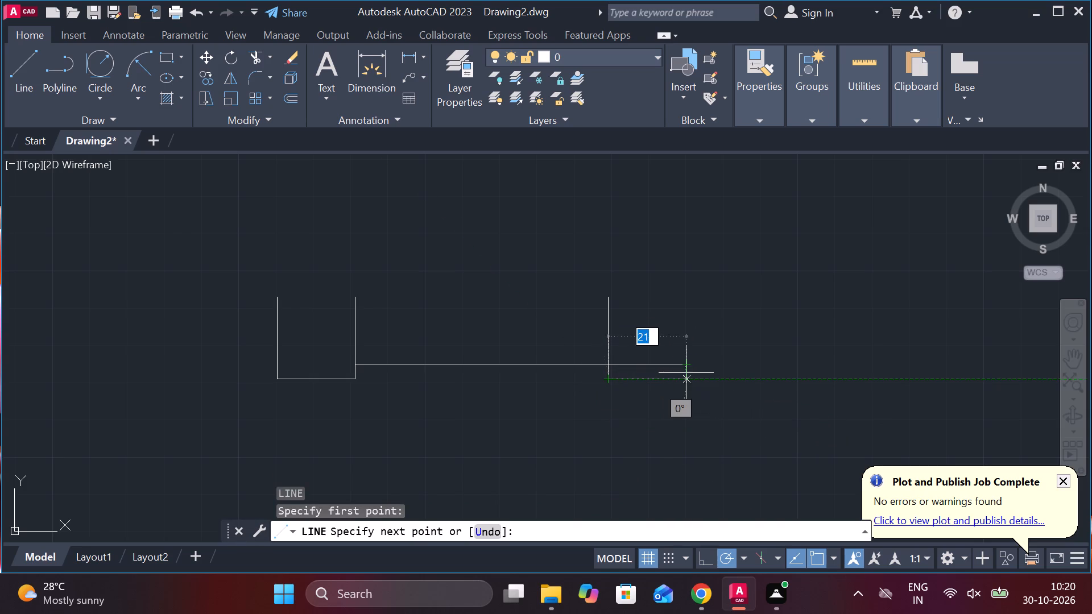
type("21")
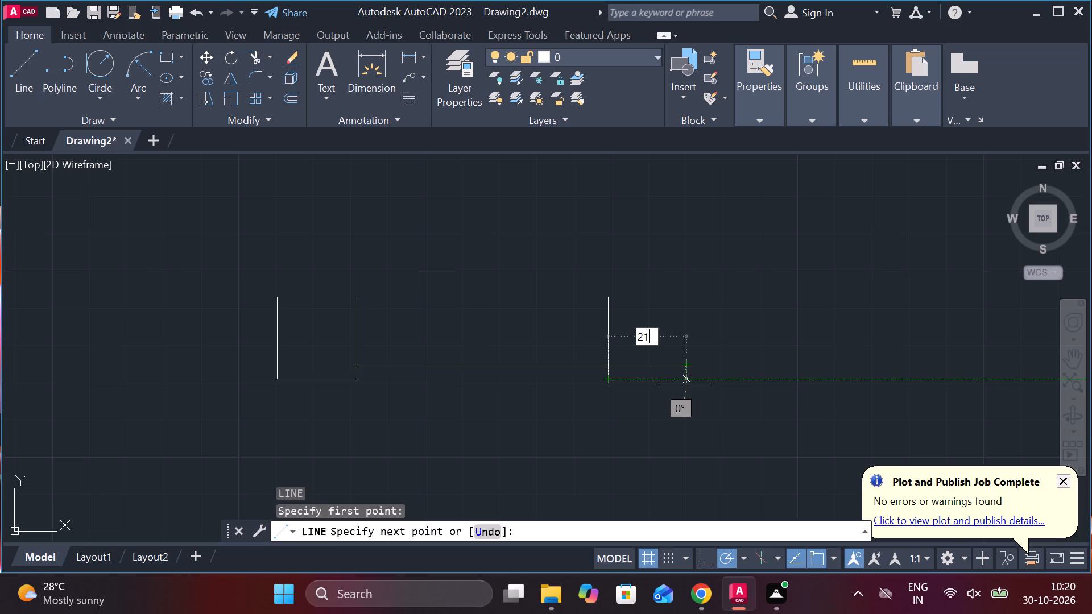
key("space")
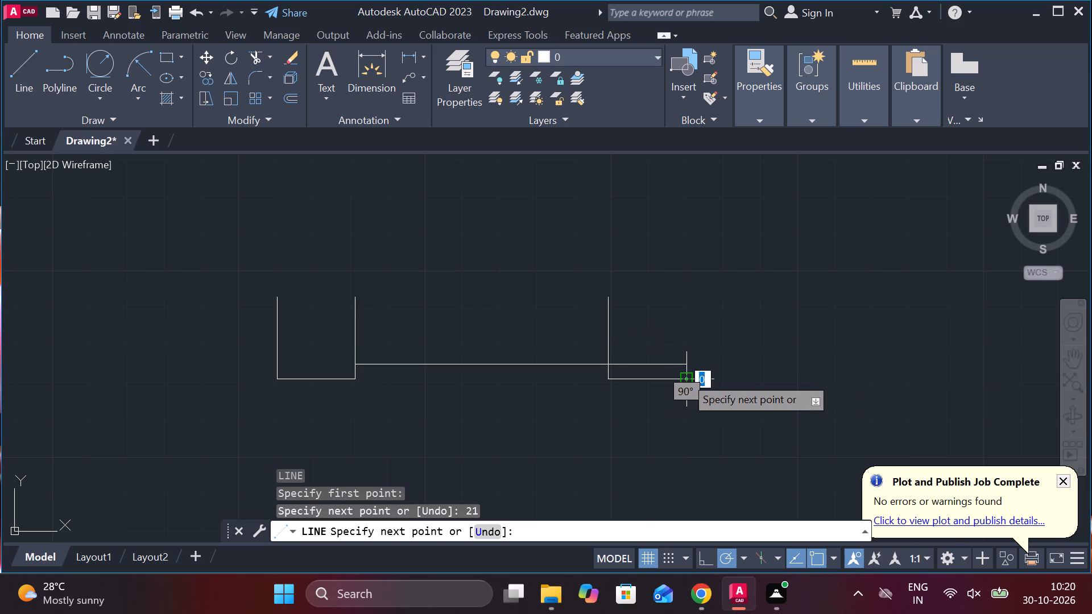
left_click(682, 368)
key("Escape")
Trim away the raised horizontal line right of the offset vertical and remove the short vertical at its end.
type("TR")
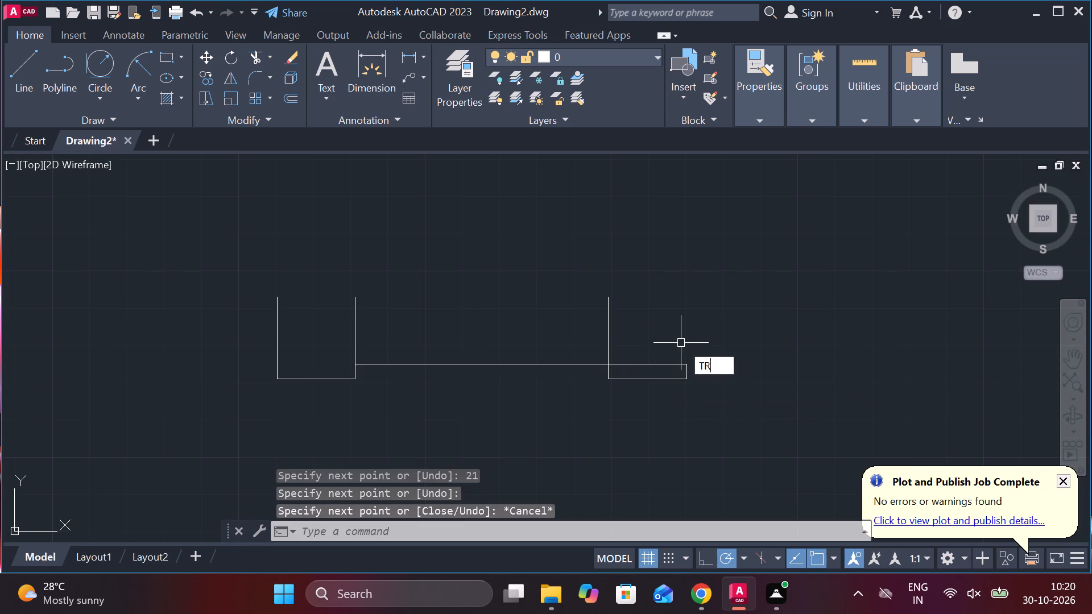
key("space")
left_click(637, 361)
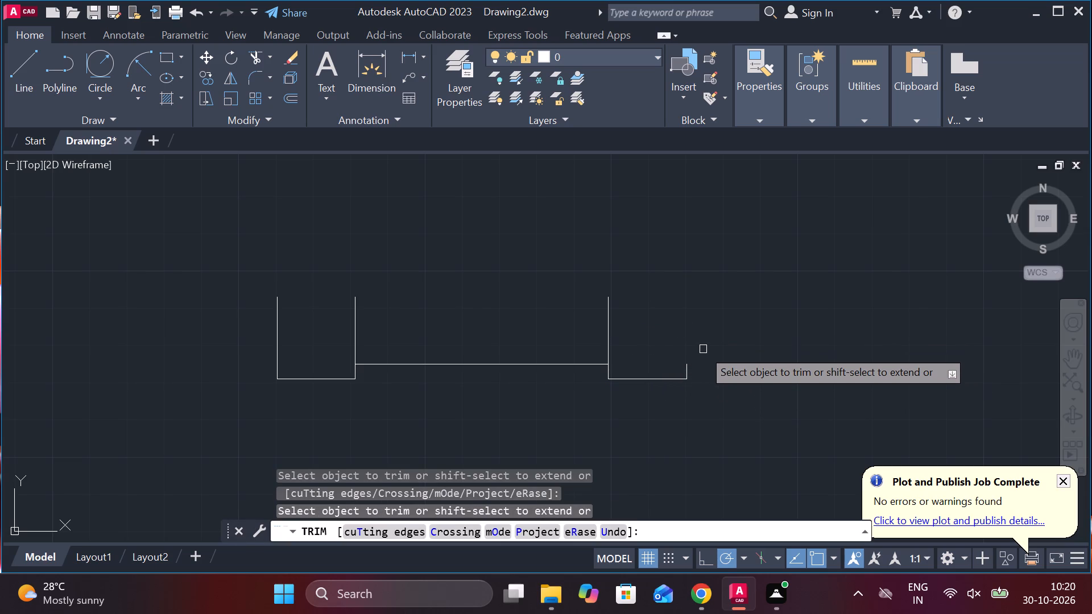
left_click(684, 366)
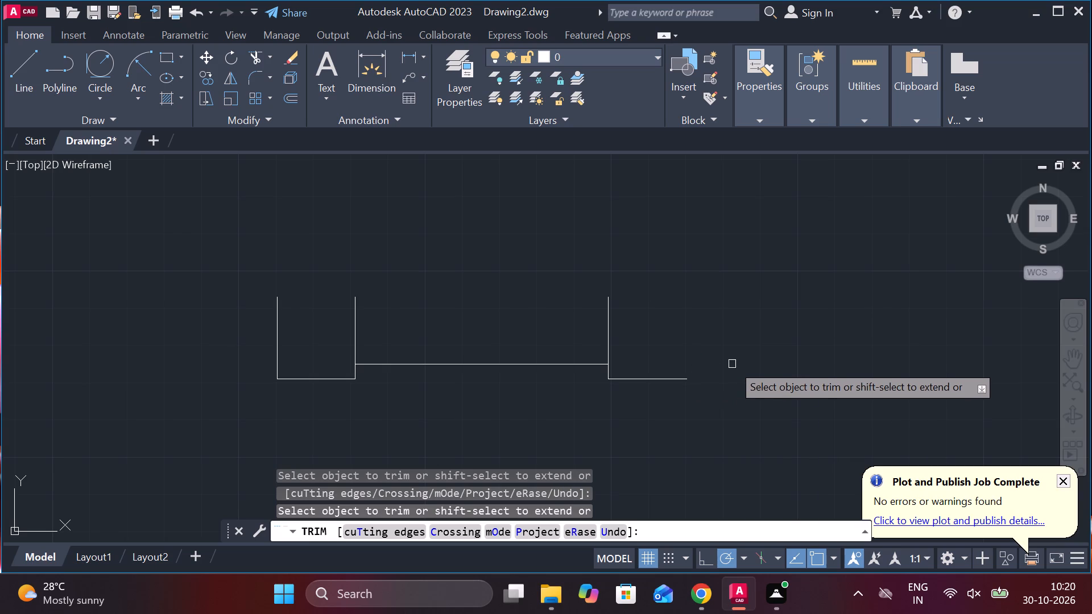
key("Escape")
Draw a 26-unit vertical line upward from the right end of the 21-unit horizontal line.
key("l")
key("Return")
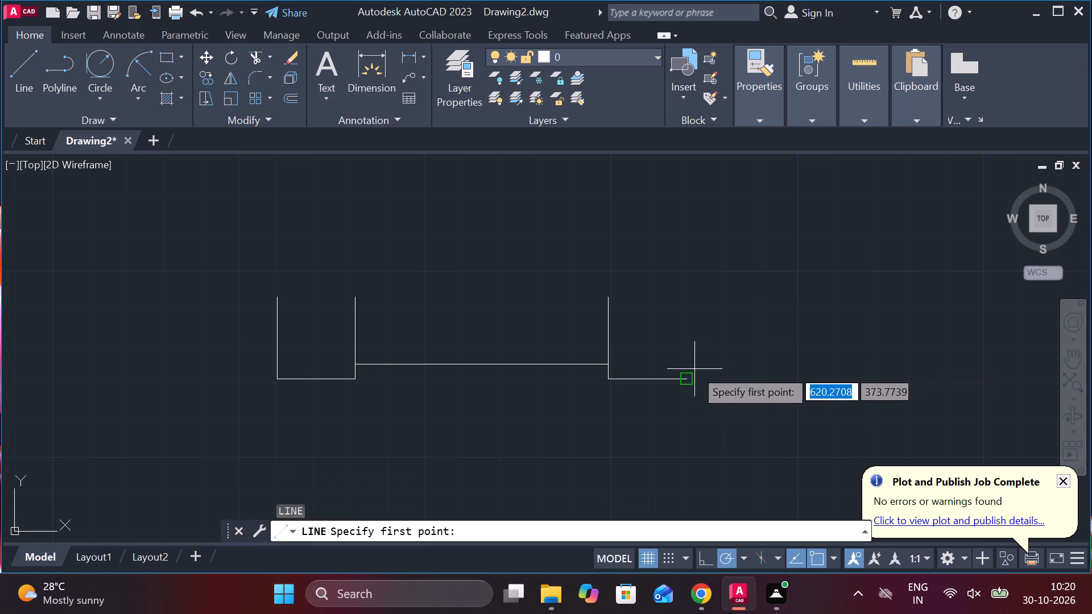
left_click(692, 376)
type("26")
key("Return")
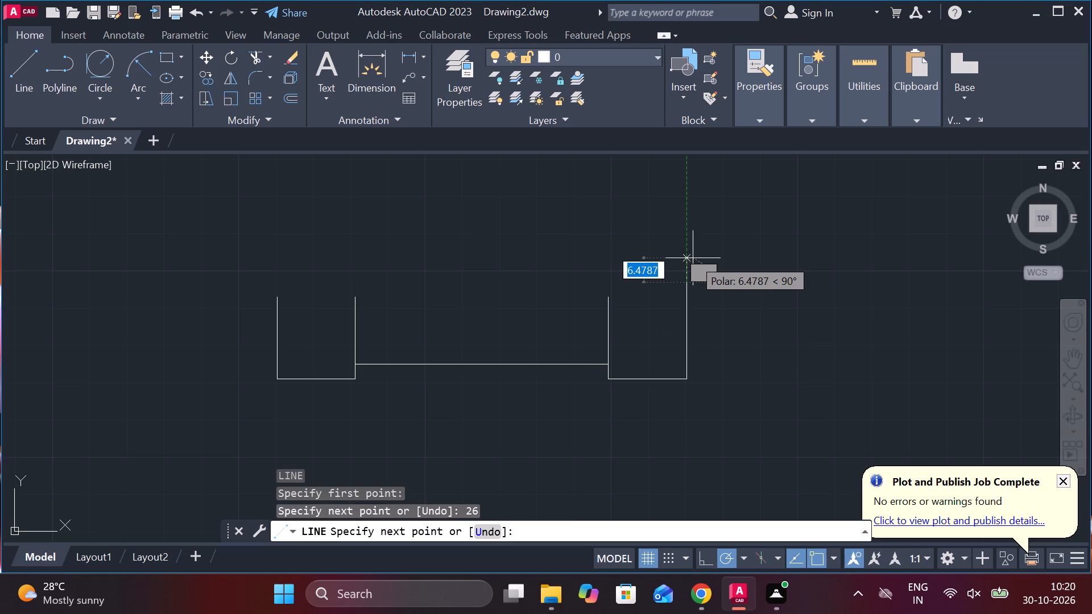
key("Escape")
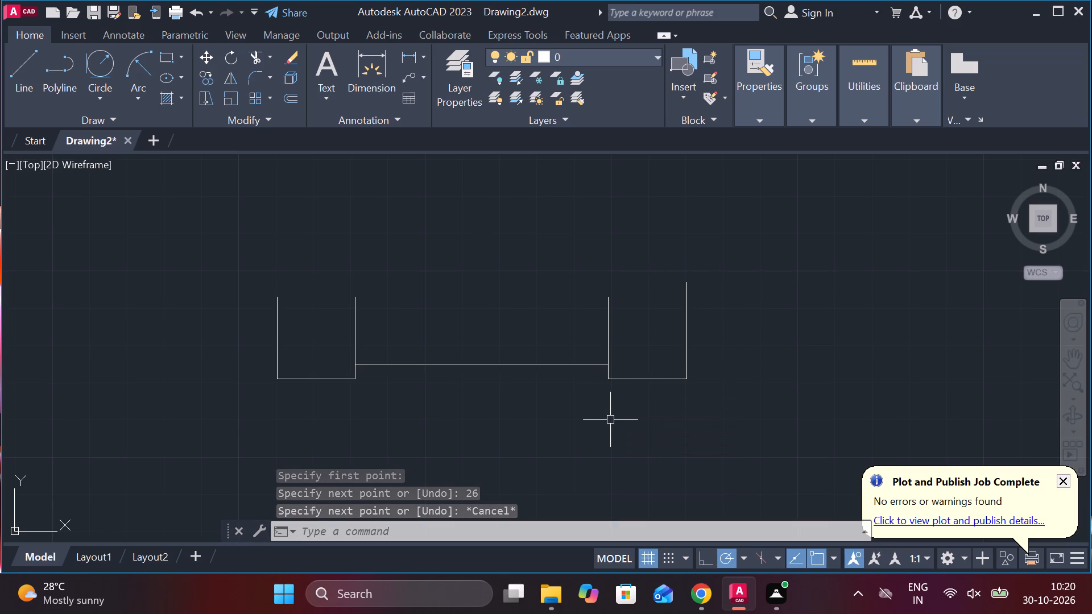
Draw a long vertical line upward from a point 32 units right of the profile's lower-left corner, level with the base.
middle_click_drag(445, 321, 479, 363)
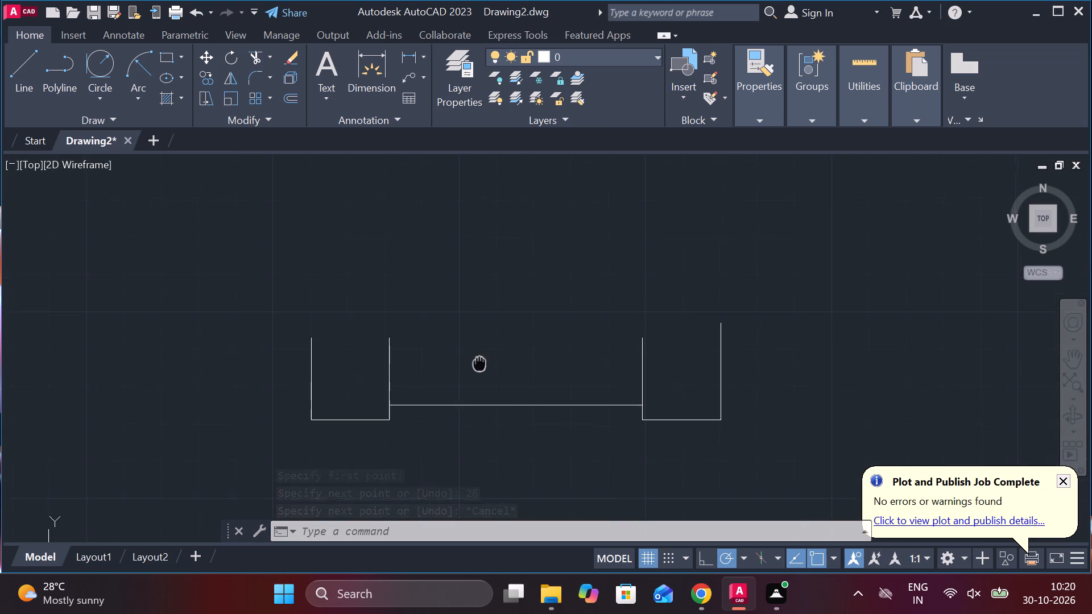
middle_click_drag(479, 363, 479, 364)
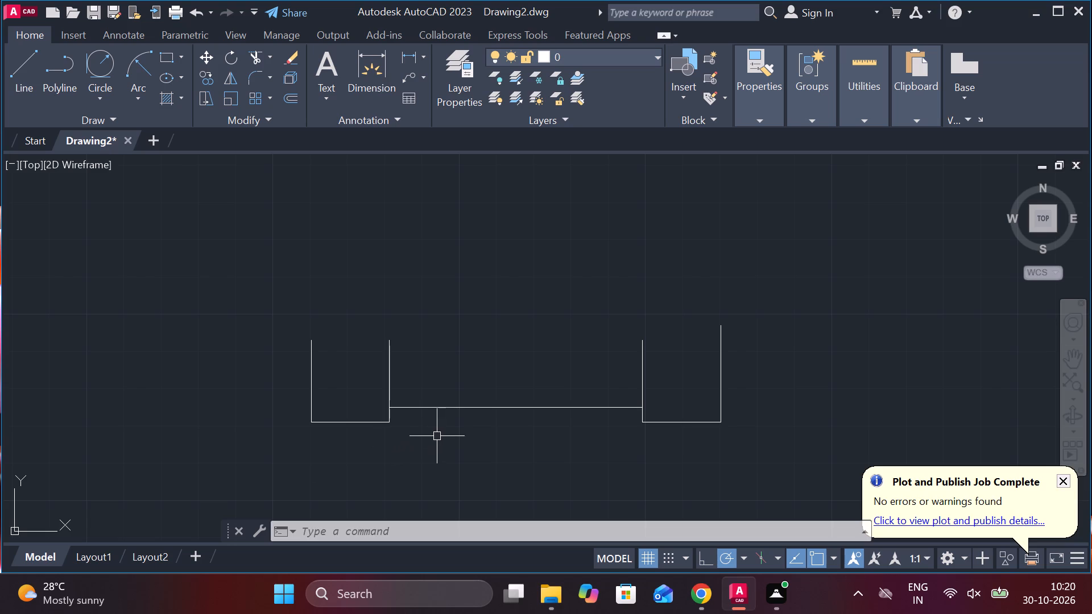
key("Escape")
key("l")
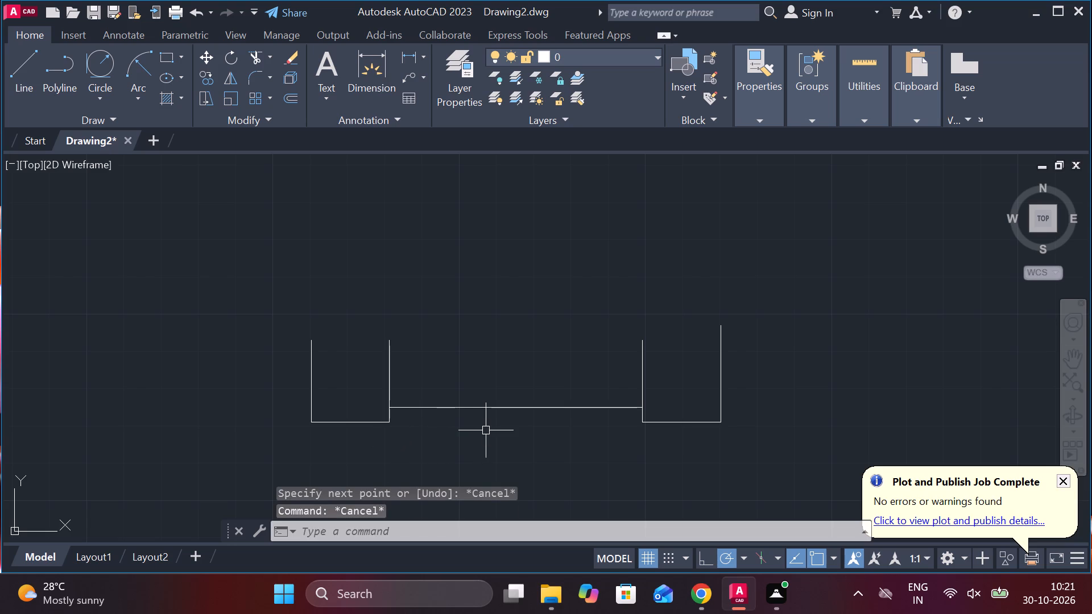
key("Return")
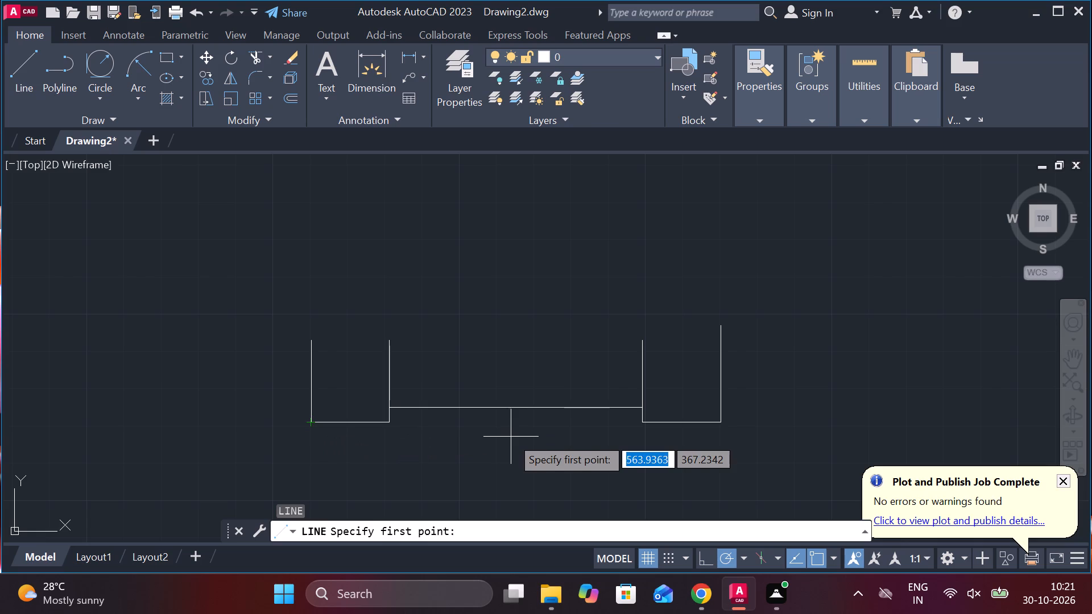
type("32")
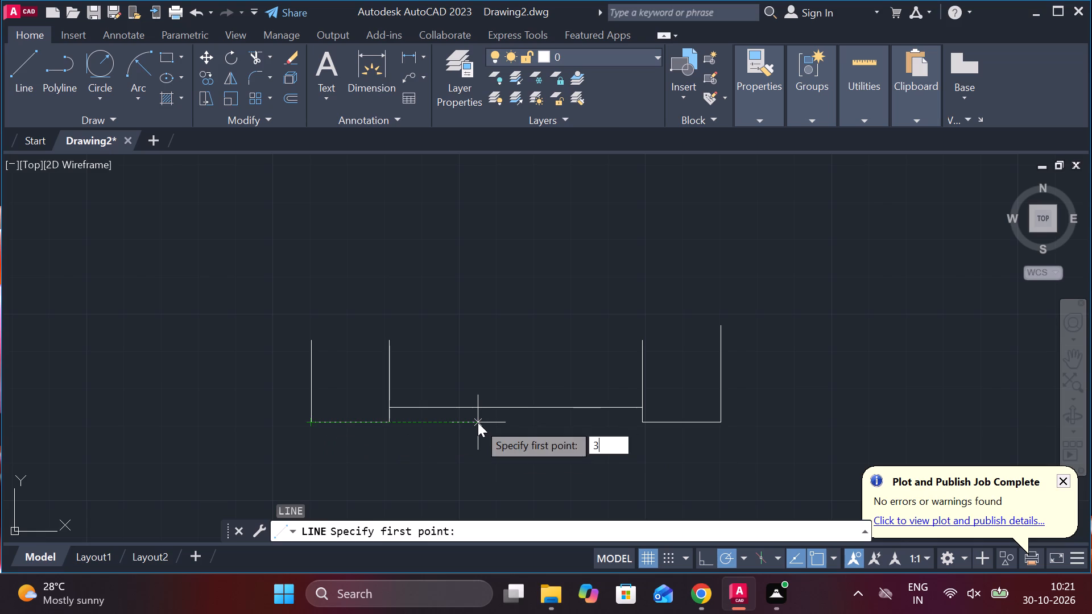
key("space")
middle_click_drag(431, 189, 461, 256)
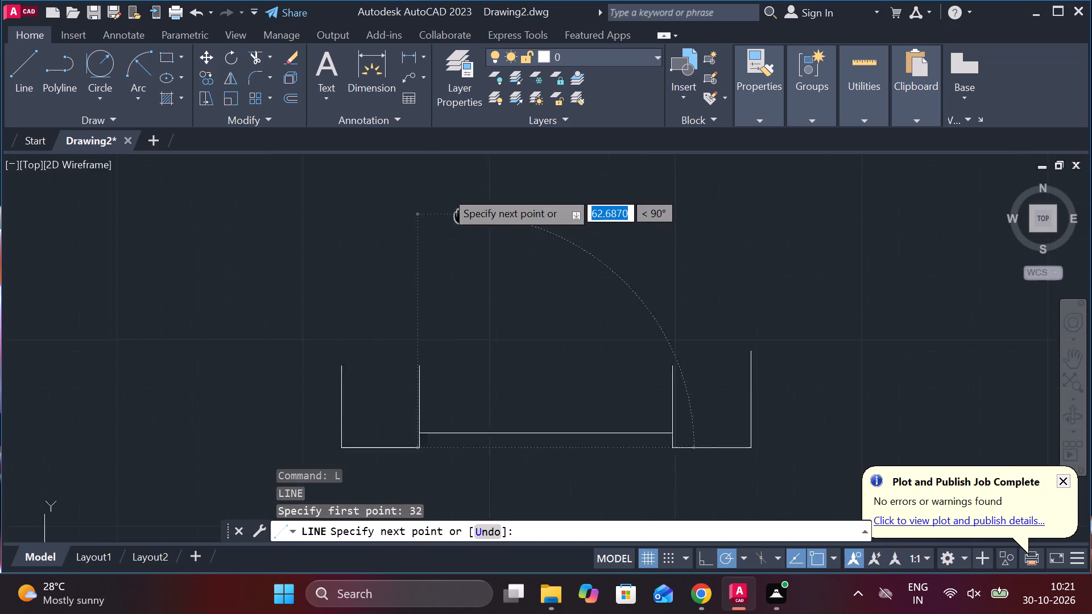
middle_click_drag(461, 256, 446, 357)
double_click(436, 174)
scroll(472, 267, "down", 3)
key("Escape")
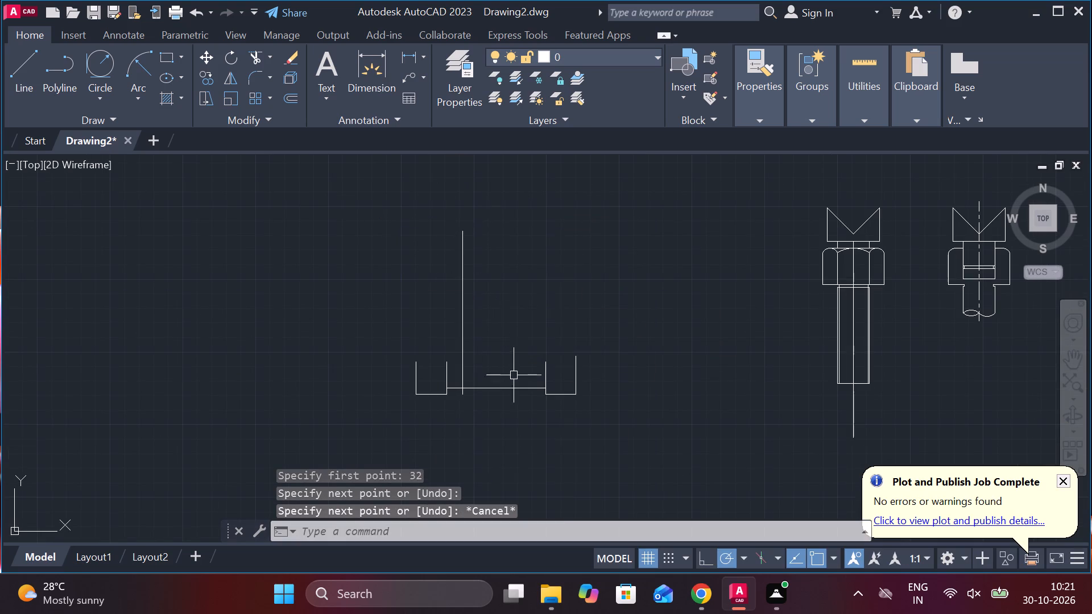
Set the linetype of the long vertical line to CENTER.
scroll(514, 366, "up", 2)
middle_click_drag(512, 365, 557, 323)
left_click(420, 244)
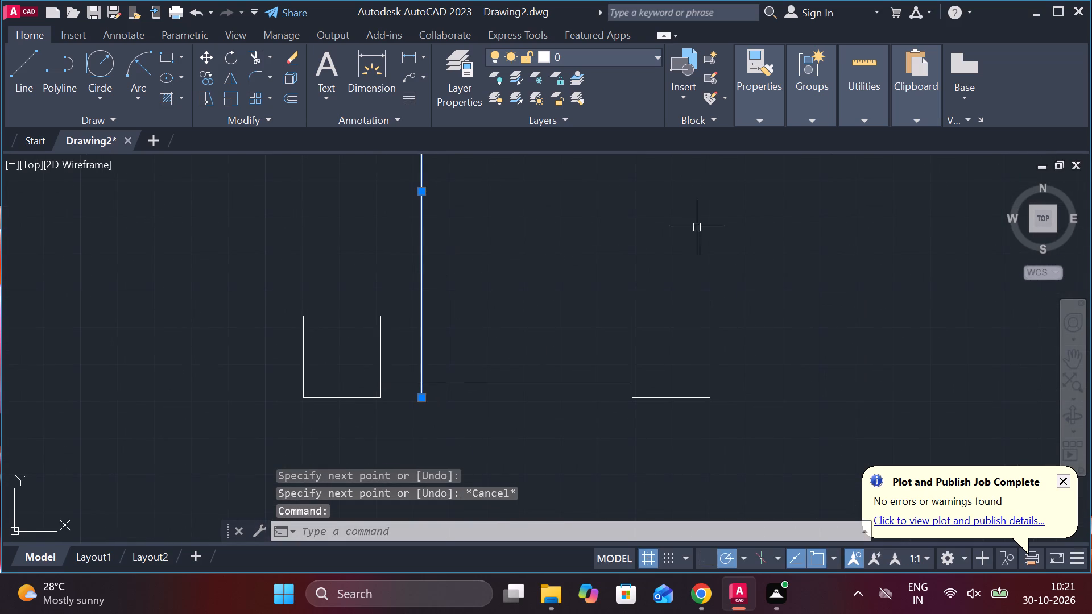
left_click(770, 126)
double_click(859, 175)
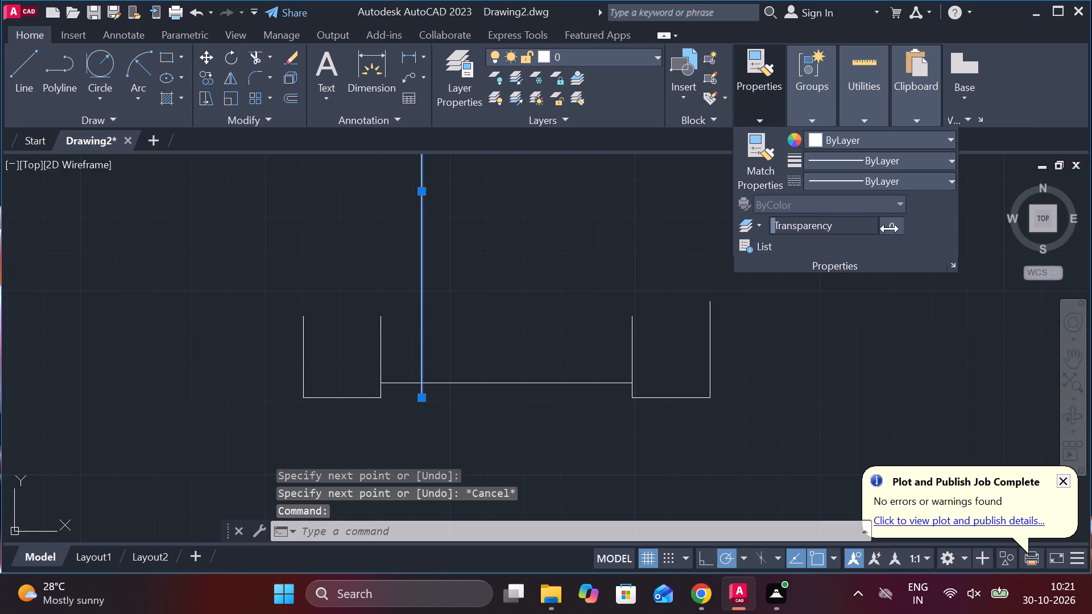
double_click(872, 185)
left_click(867, 174)
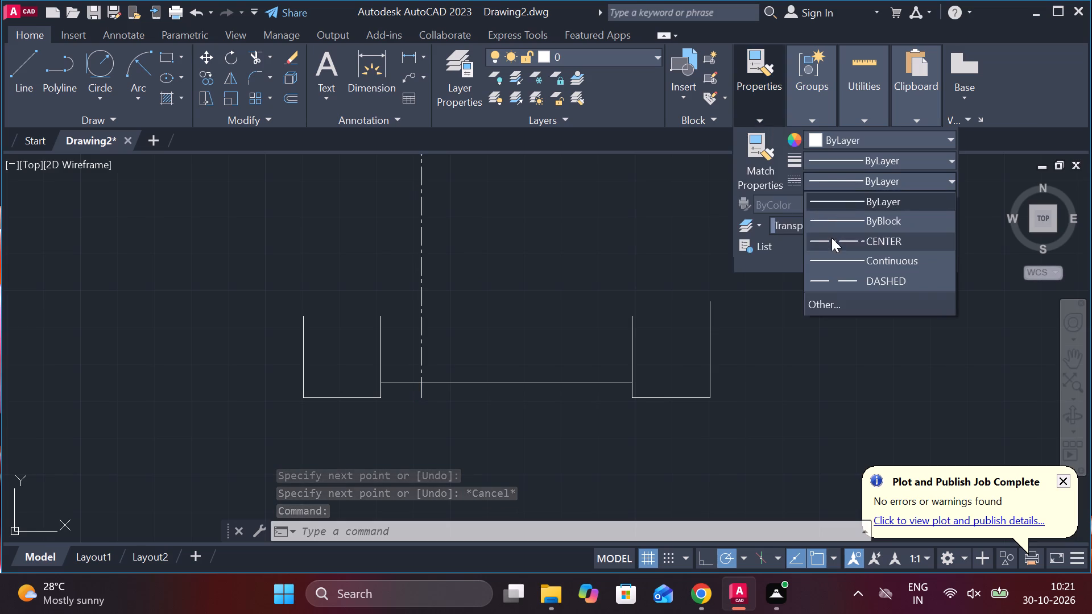
left_click(832, 238)
key("Escape")
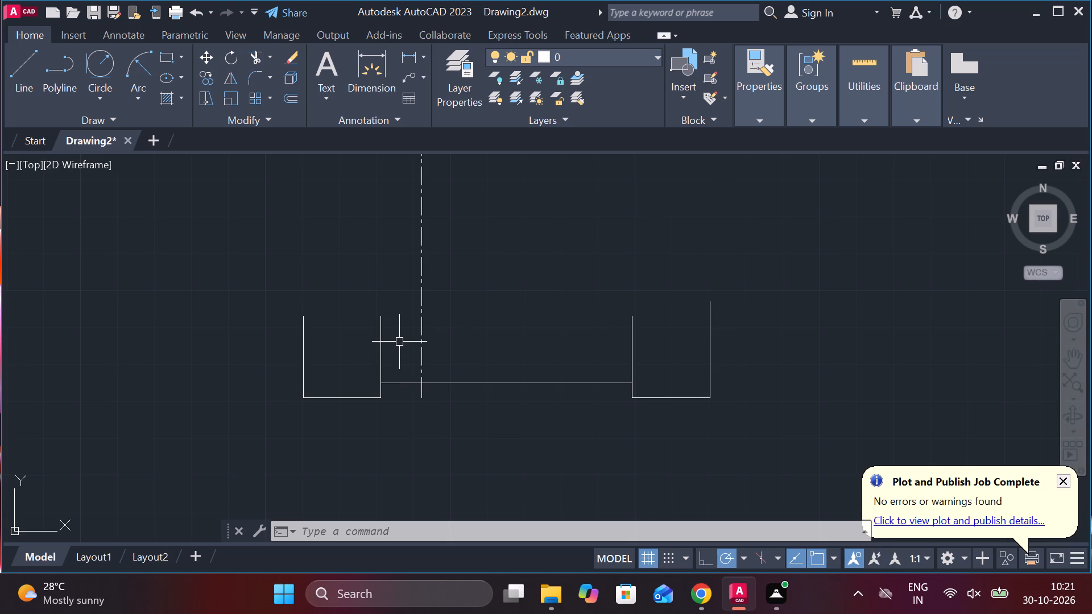
Erase the inner vertical line of the left block.
scroll(399, 335, "up", 1)
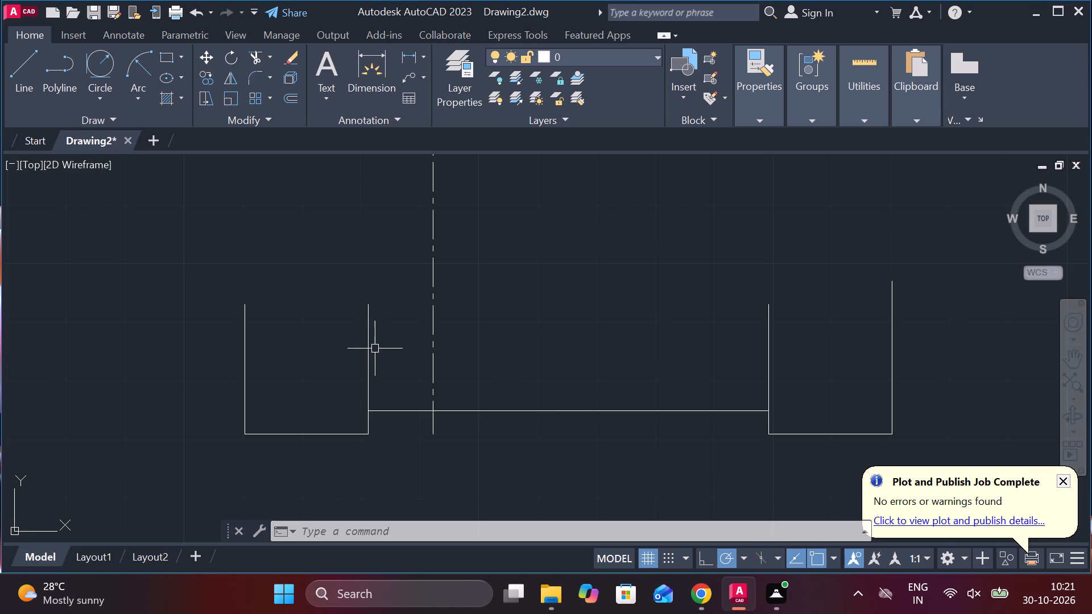
left_click(367, 338)
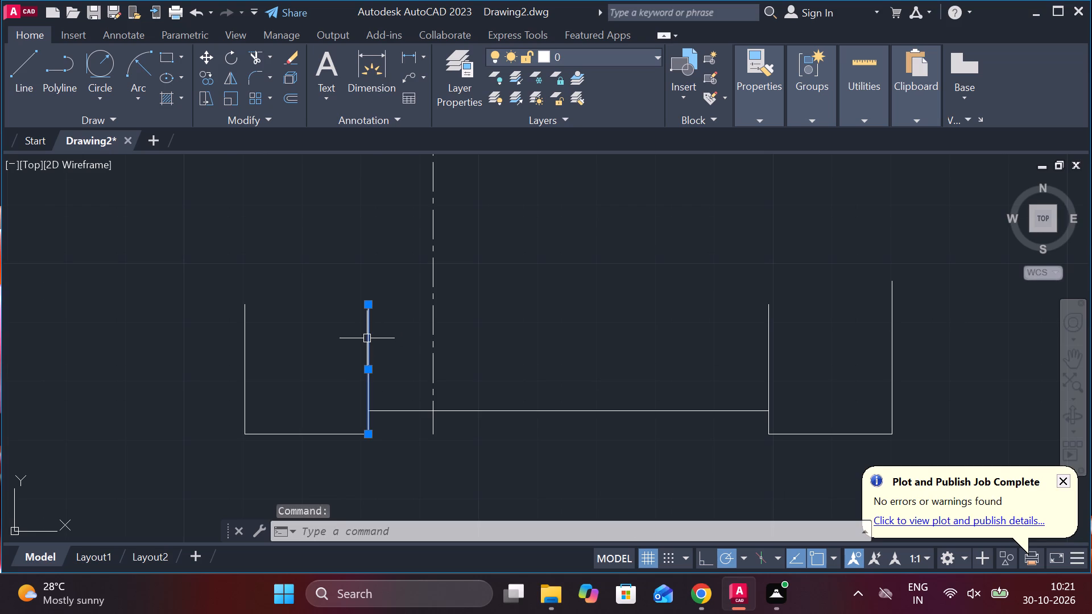
type("E")
key("space")
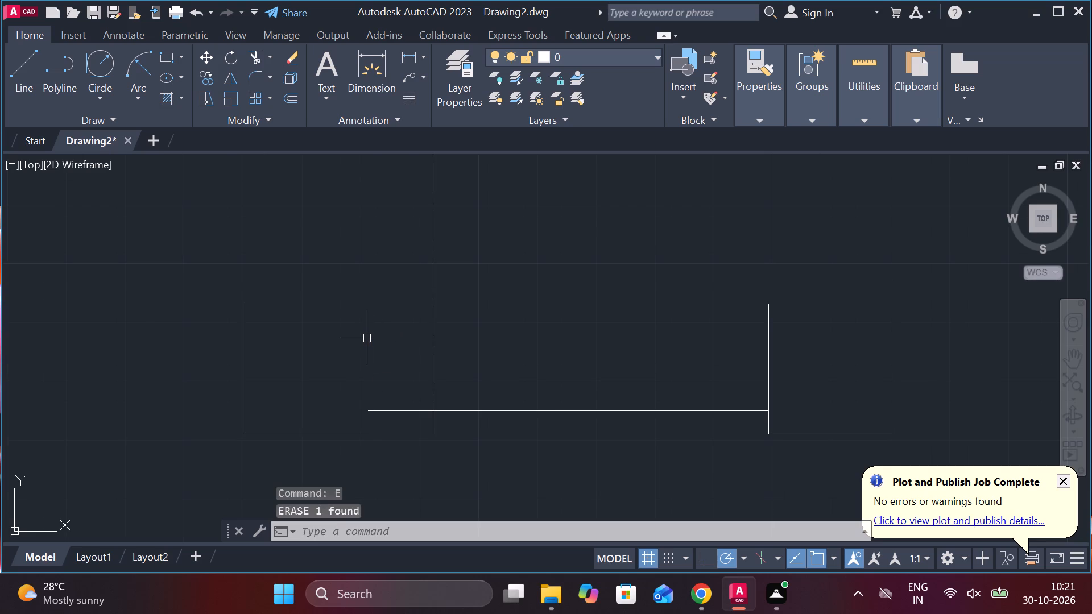
From the right end of the left base line, draw connected lines 21 units up, 26 units right and 21 units down.
key("l")
key("Return")
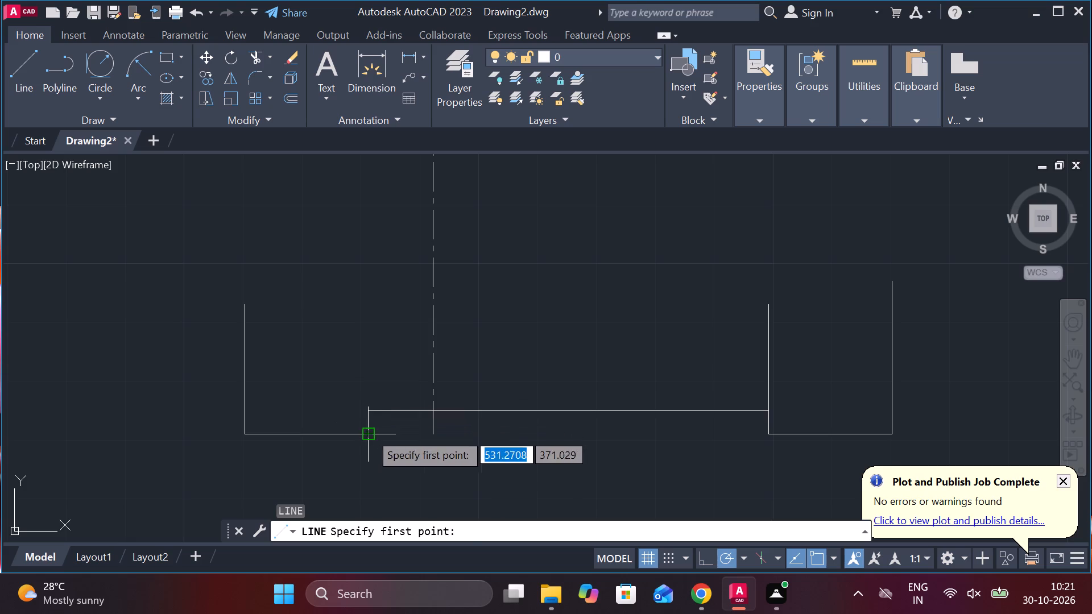
left_click(369, 432)
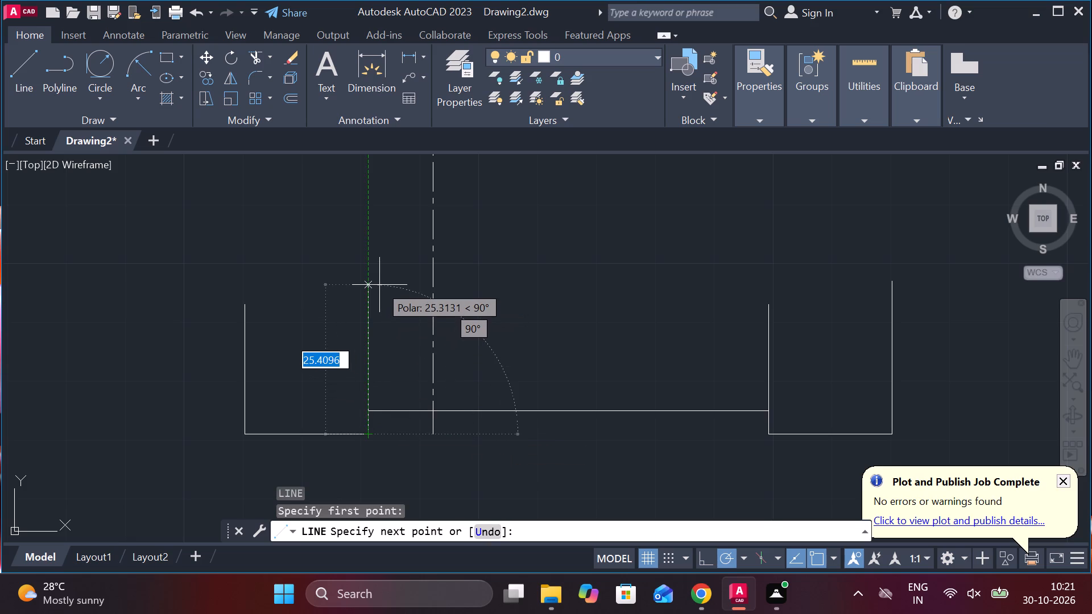
type("21")
key("space")
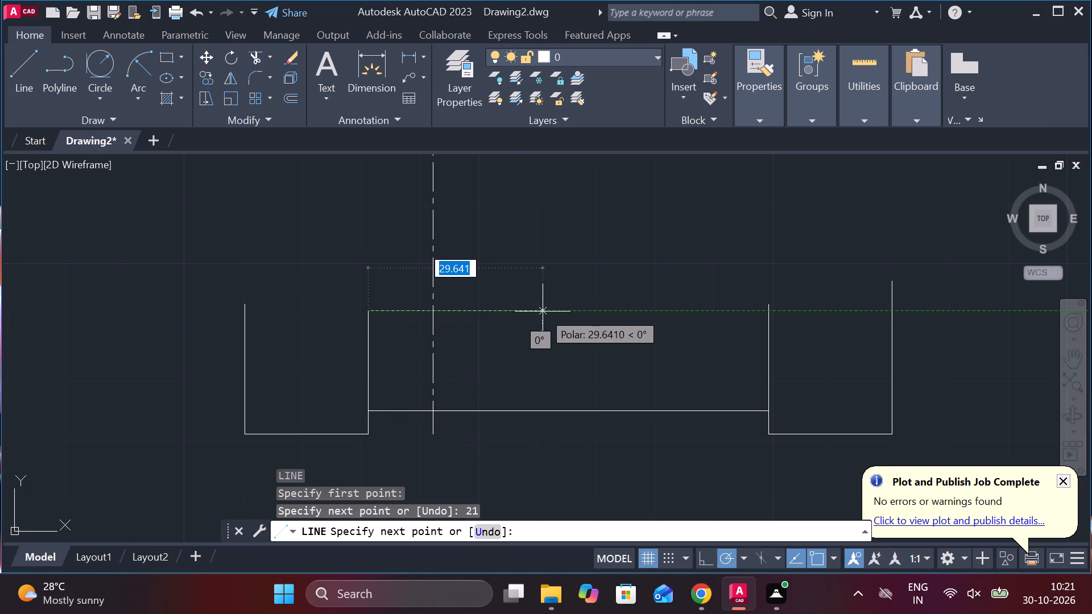
type("26")
key("space")
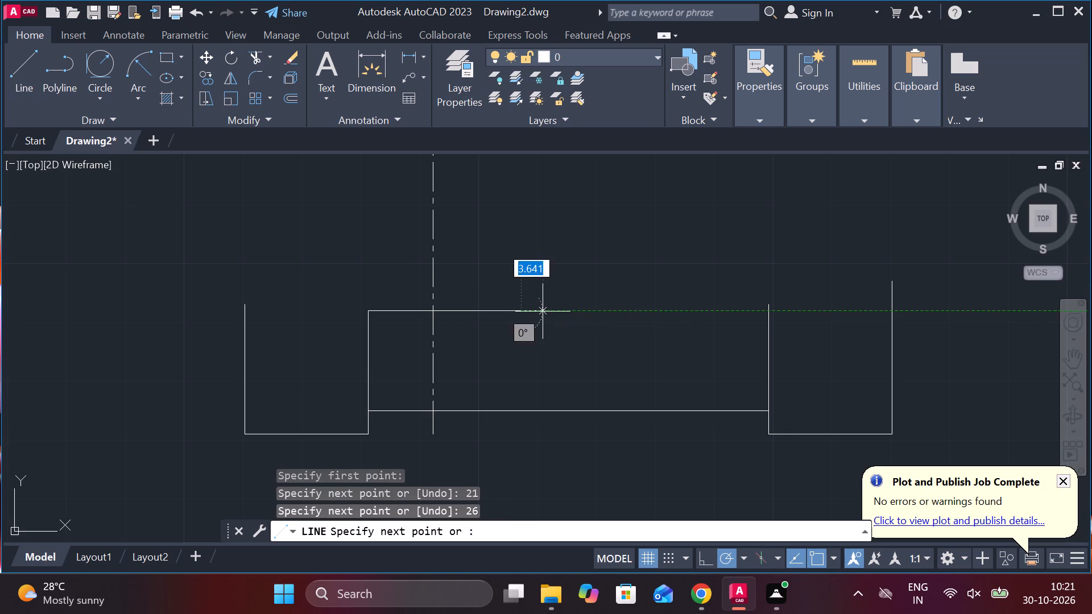
type("21")
key("space")
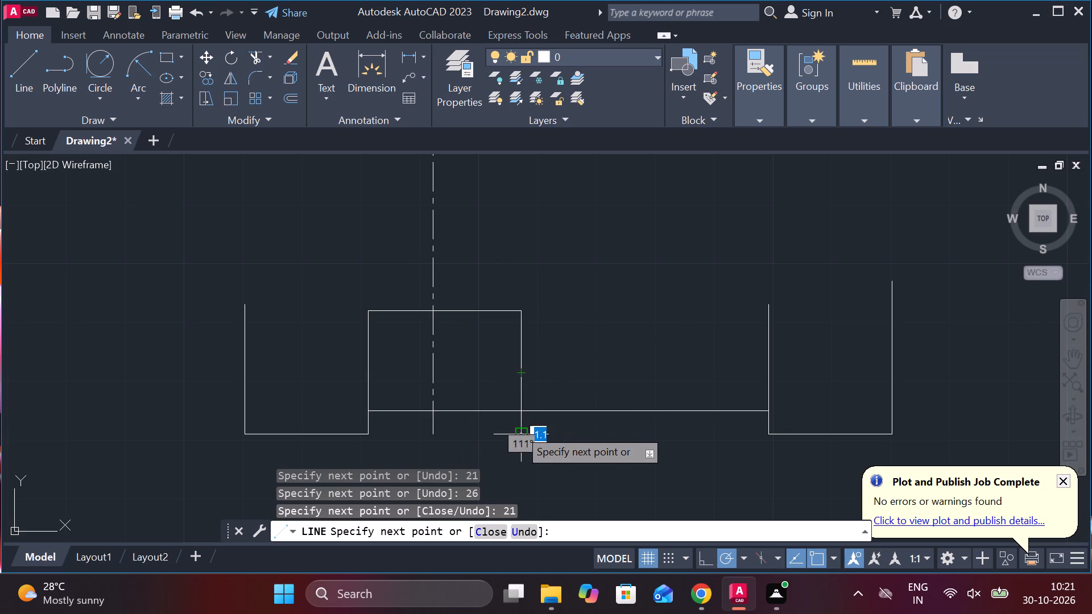
key("Escape")
Trim the part of the new rectangle's right side that extends below the raised horizontal line.
type("TR")
key("space")
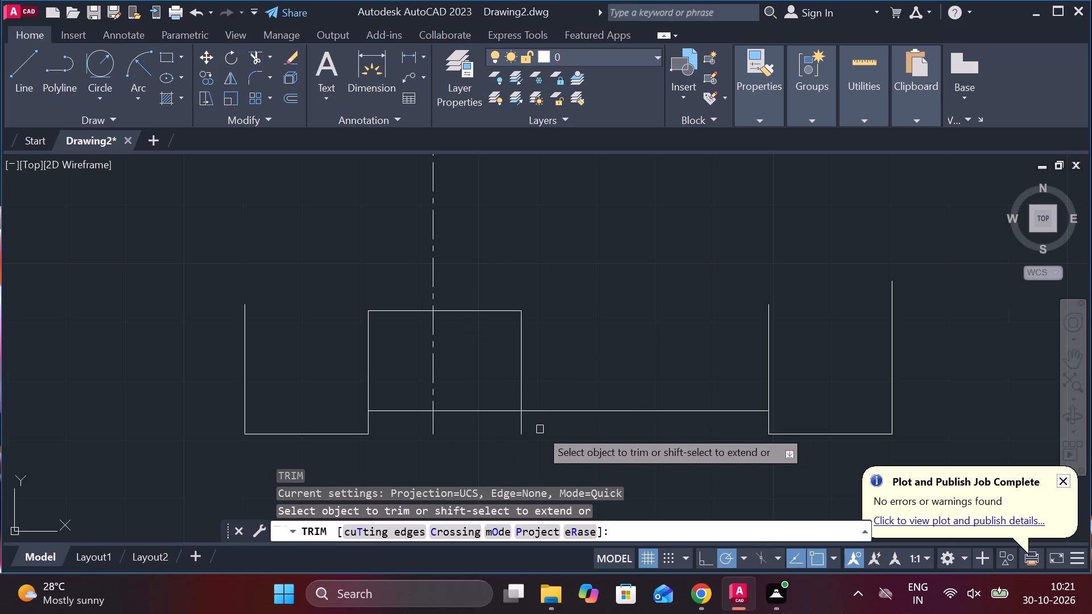
left_click(524, 425)
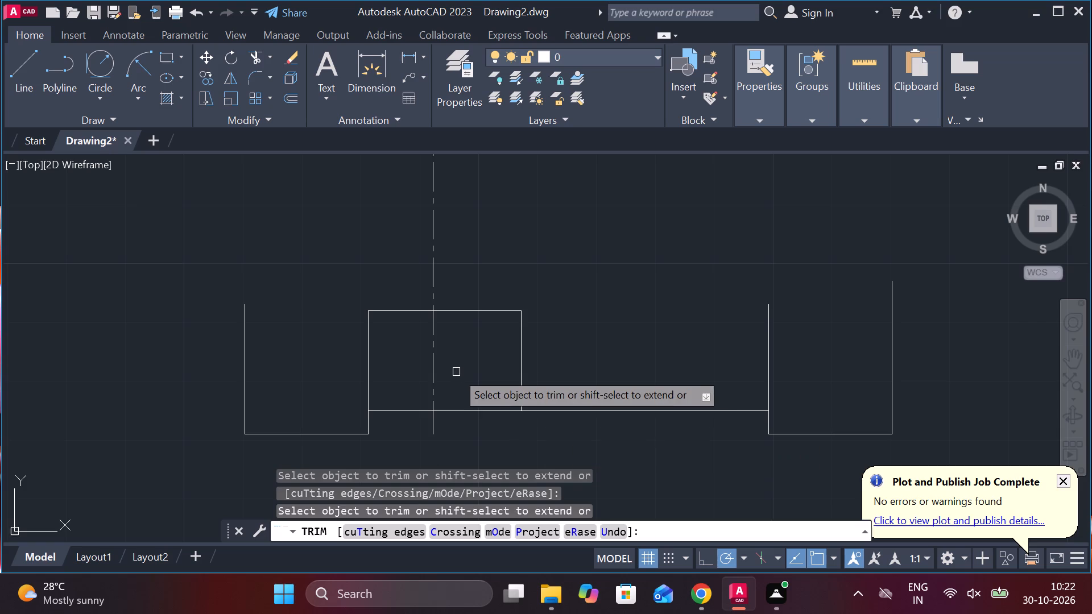
key("Escape")
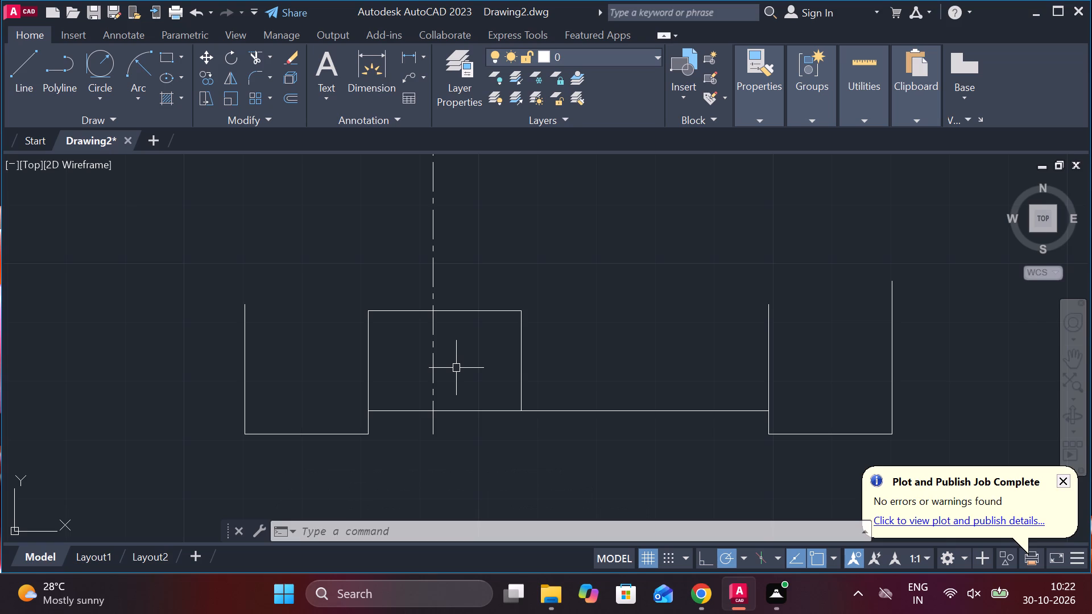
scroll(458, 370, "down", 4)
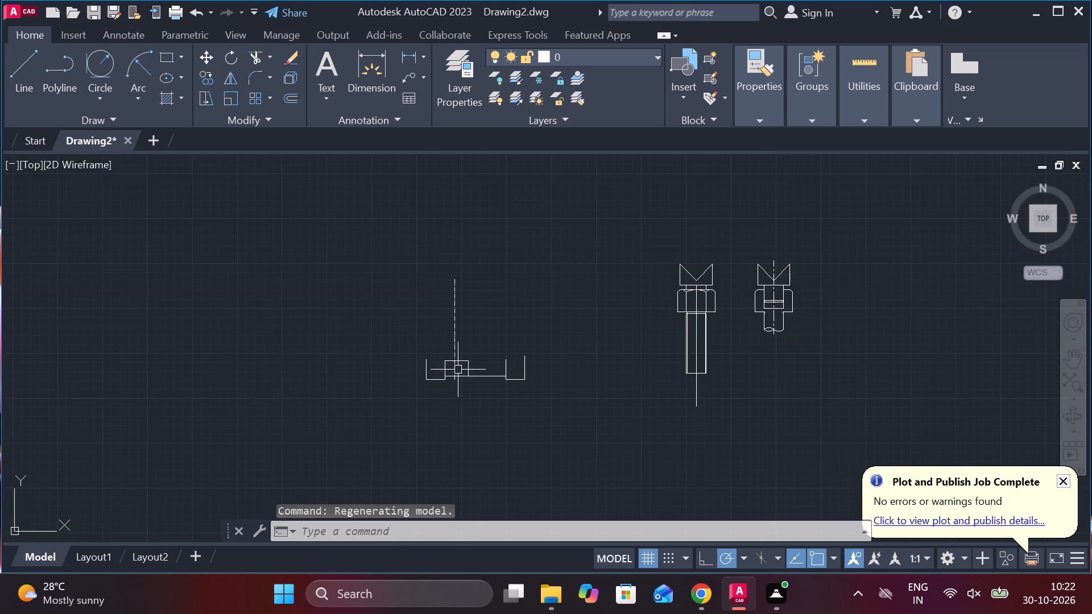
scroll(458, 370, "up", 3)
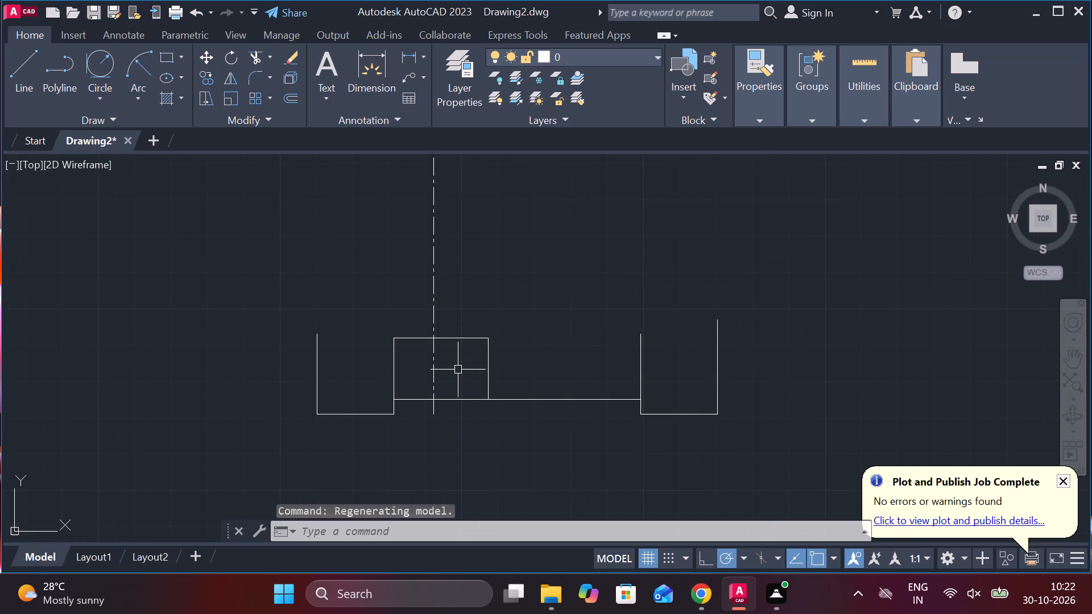
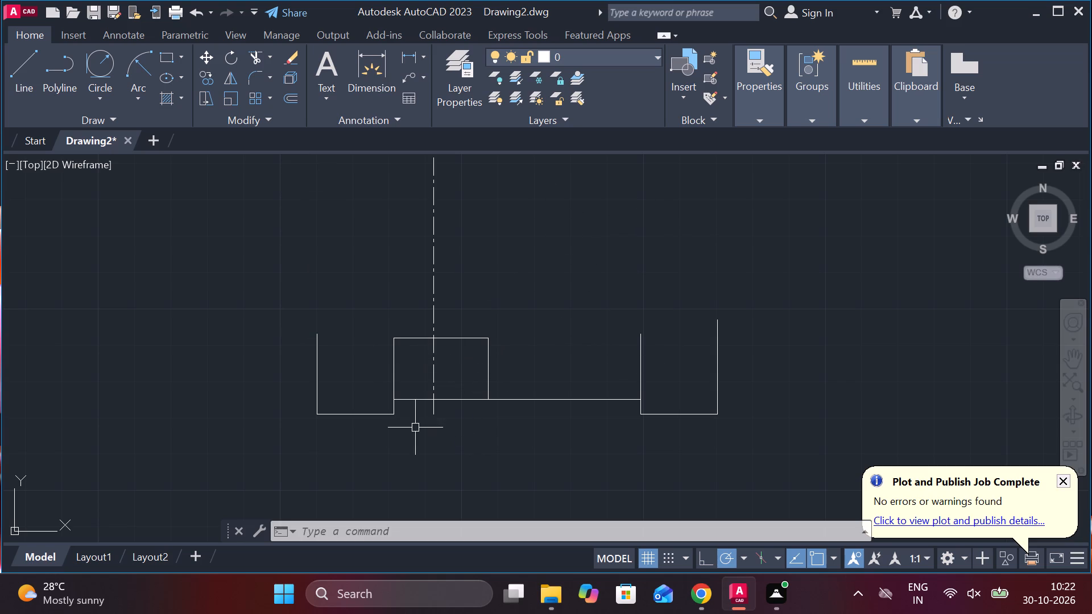
Erase the top line and right side of the 26 by 21 unit rectangle around the centre line.
scroll(415, 426, "up", 2)
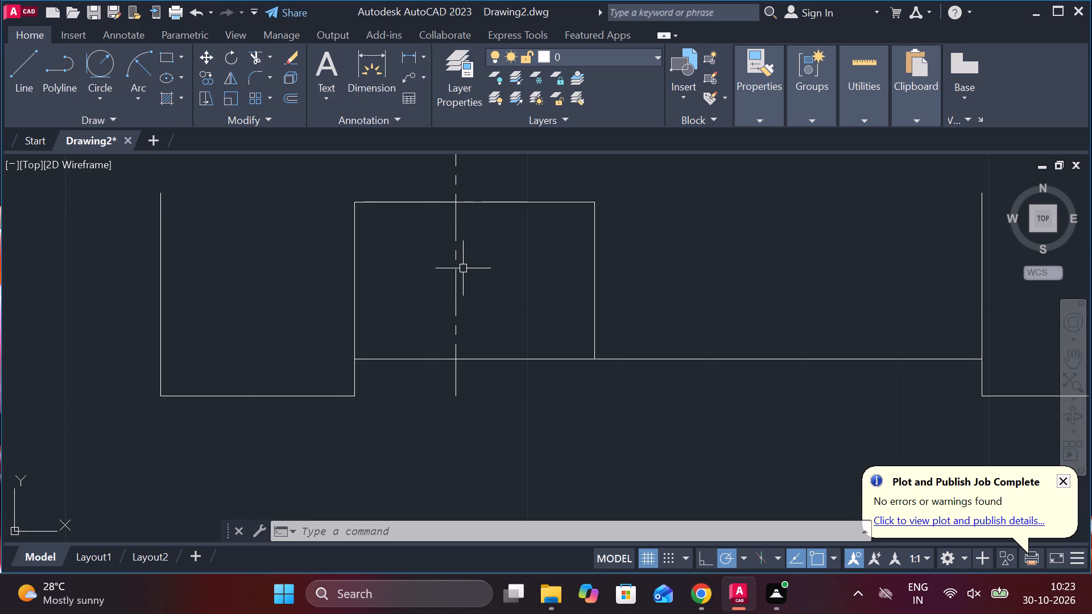
left_click(594, 254)
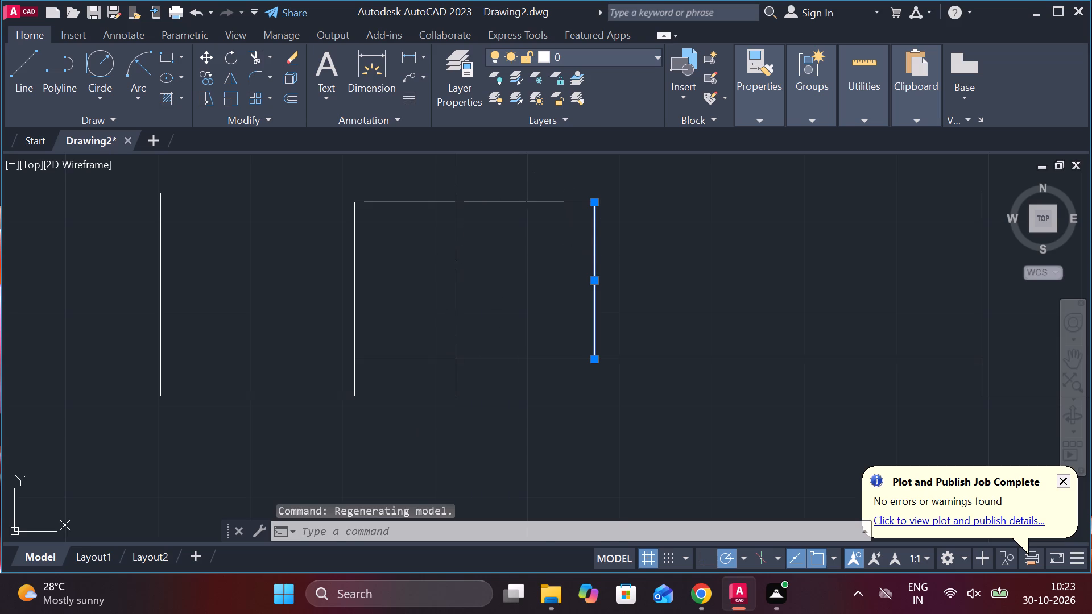
left_click(534, 208)
key("Escape")
left_click(527, 201)
key("e")
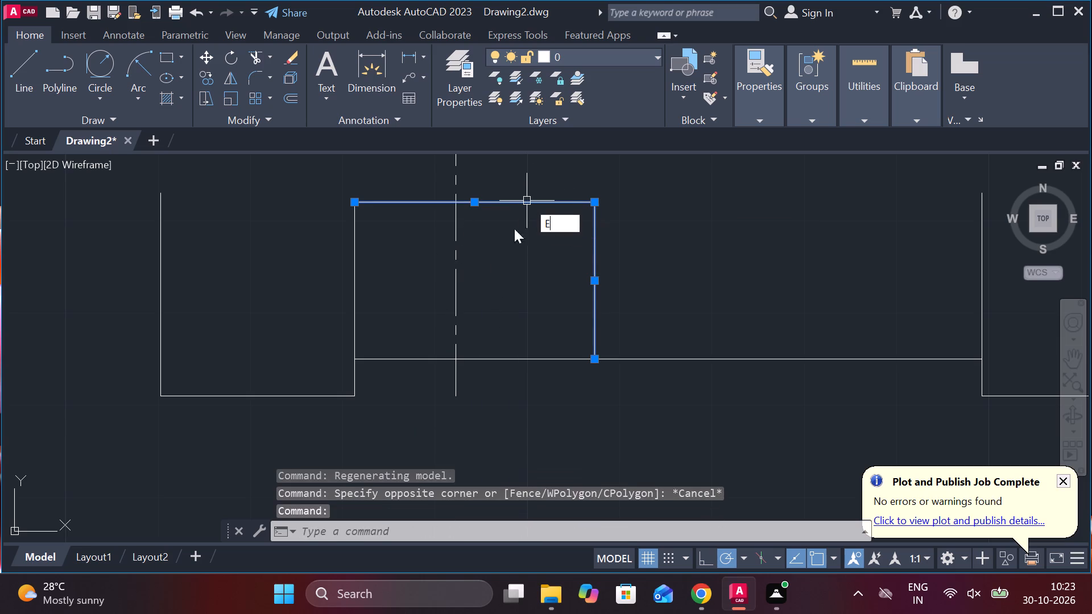
left_click(598, 239)
Erase the left block's two vertical sides and base line, and the raised horizontal line between the end blocks.
scroll(613, 270, "down", 3)
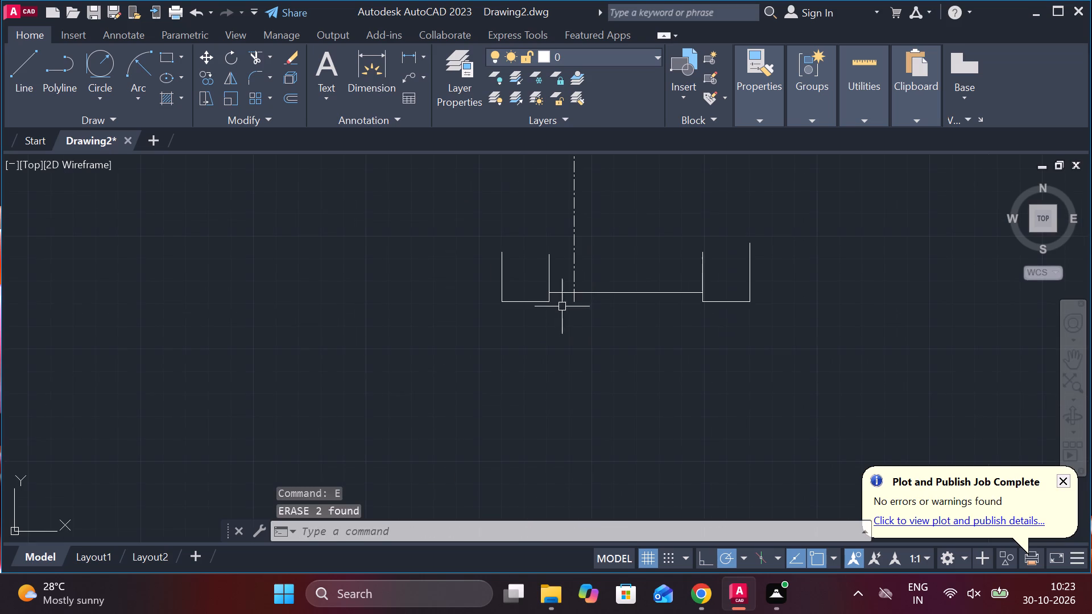
scroll(558, 297, "up", 2)
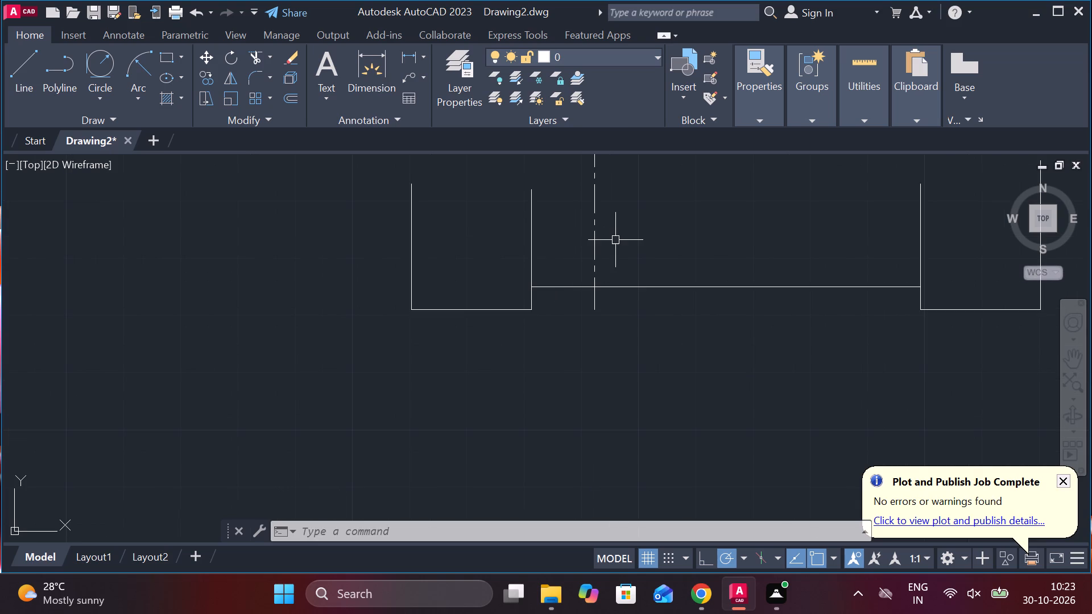
left_click(532, 226)
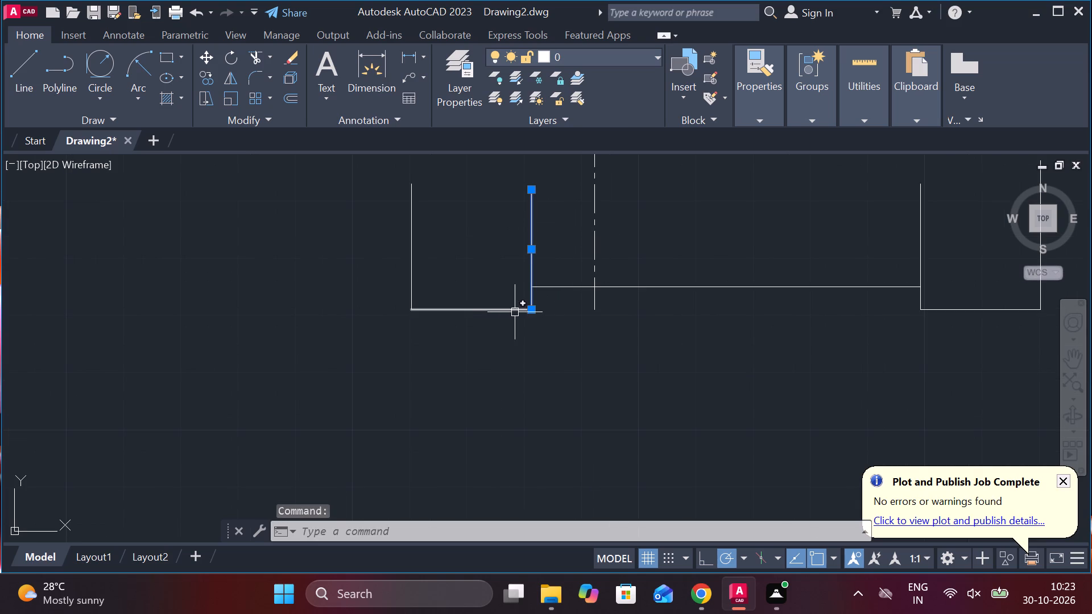
left_click(512, 312)
left_click(407, 224)
type("E")
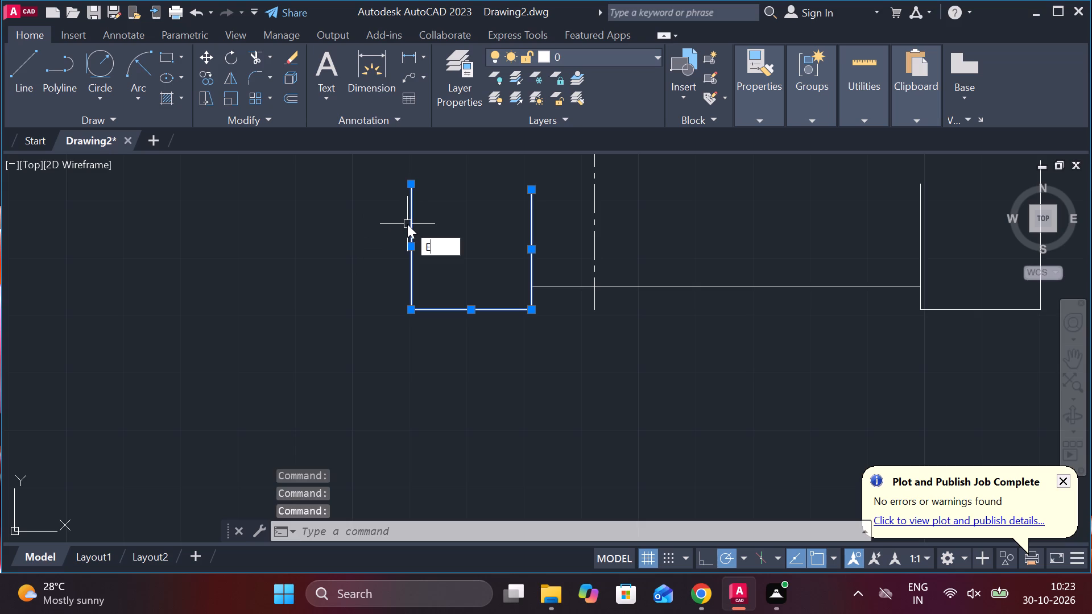
key("space")
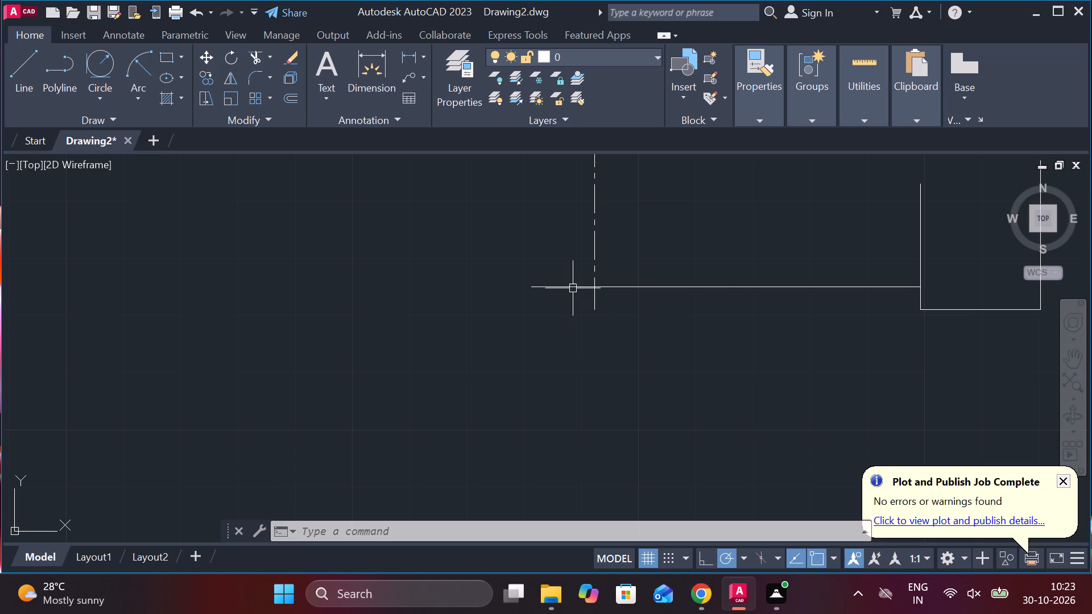
left_click(573, 288)
type("E")
key("space")
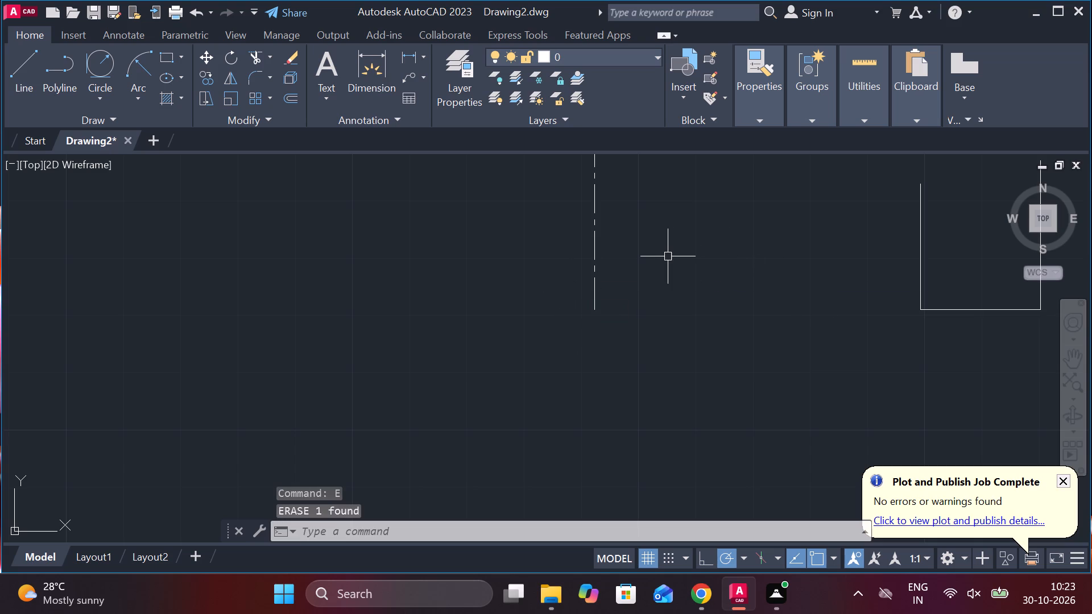
Start a line from a point on the vertical centre line, slightly above its lower end.
key("l")
key("Return")
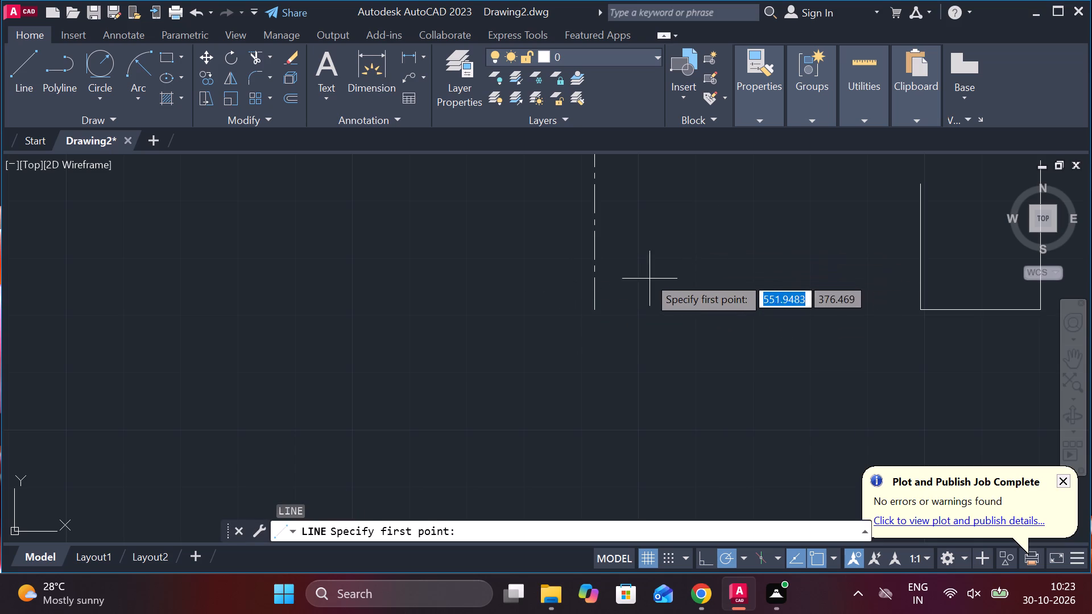
left_click(599, 269)
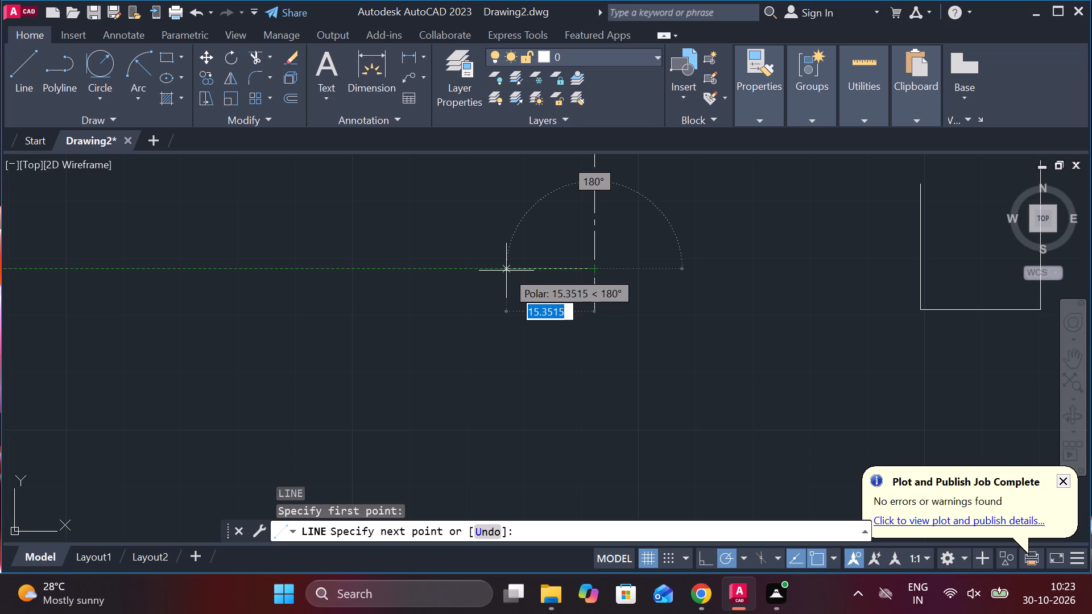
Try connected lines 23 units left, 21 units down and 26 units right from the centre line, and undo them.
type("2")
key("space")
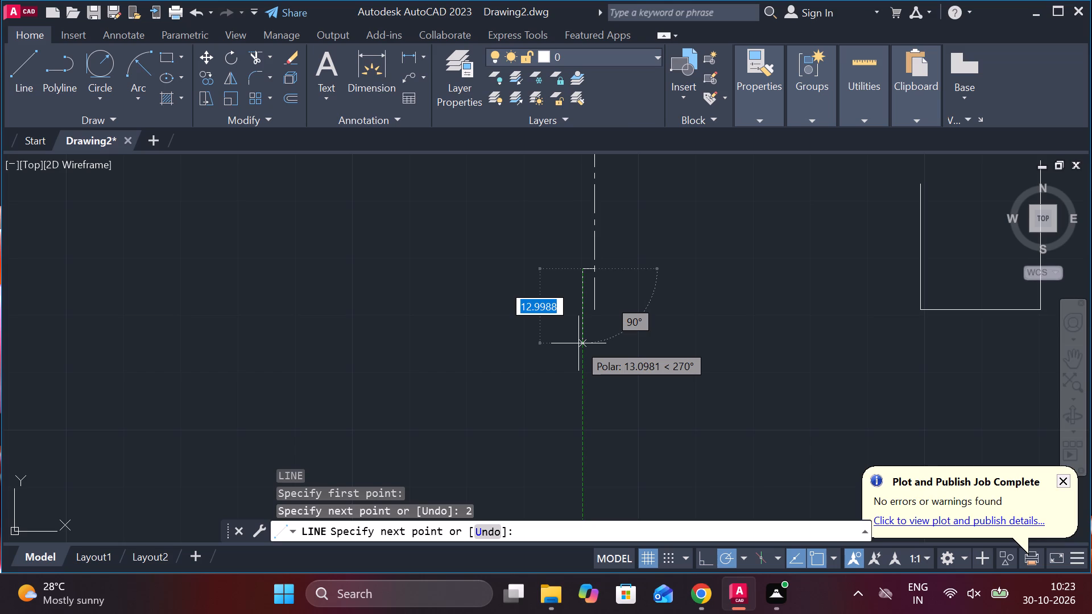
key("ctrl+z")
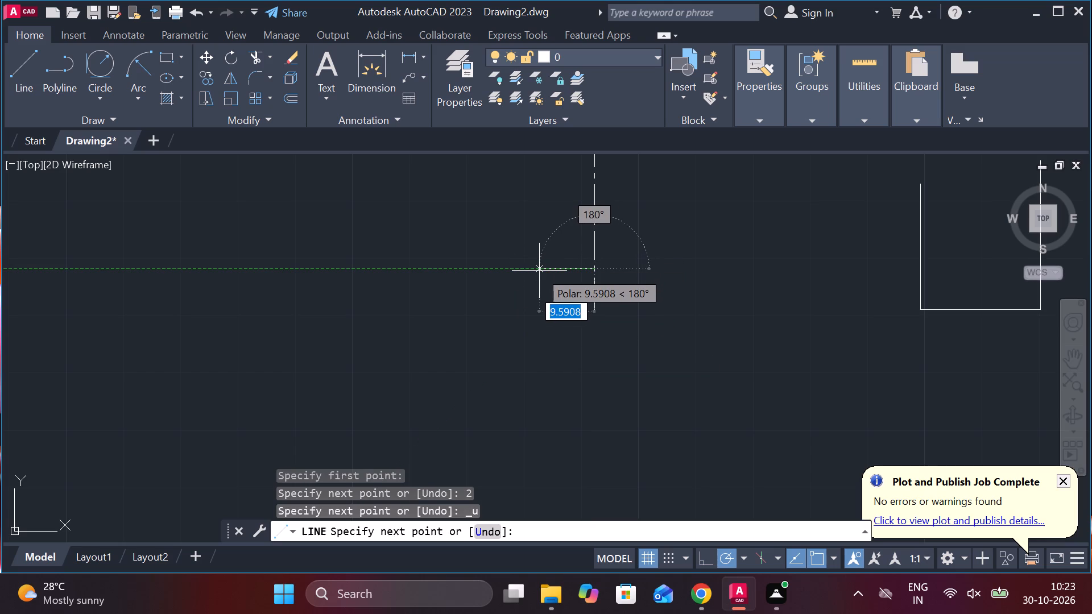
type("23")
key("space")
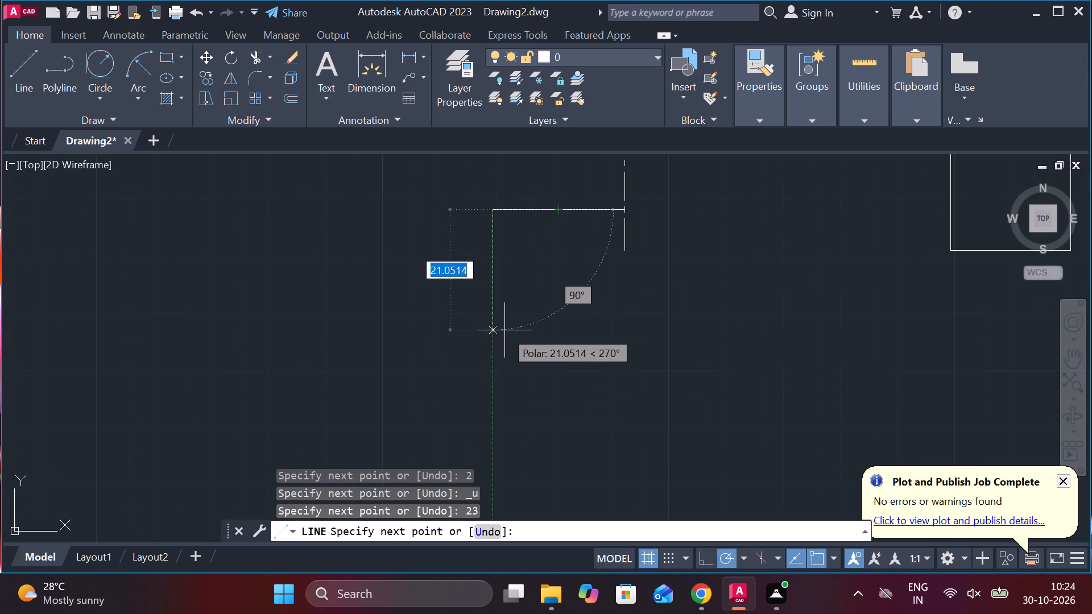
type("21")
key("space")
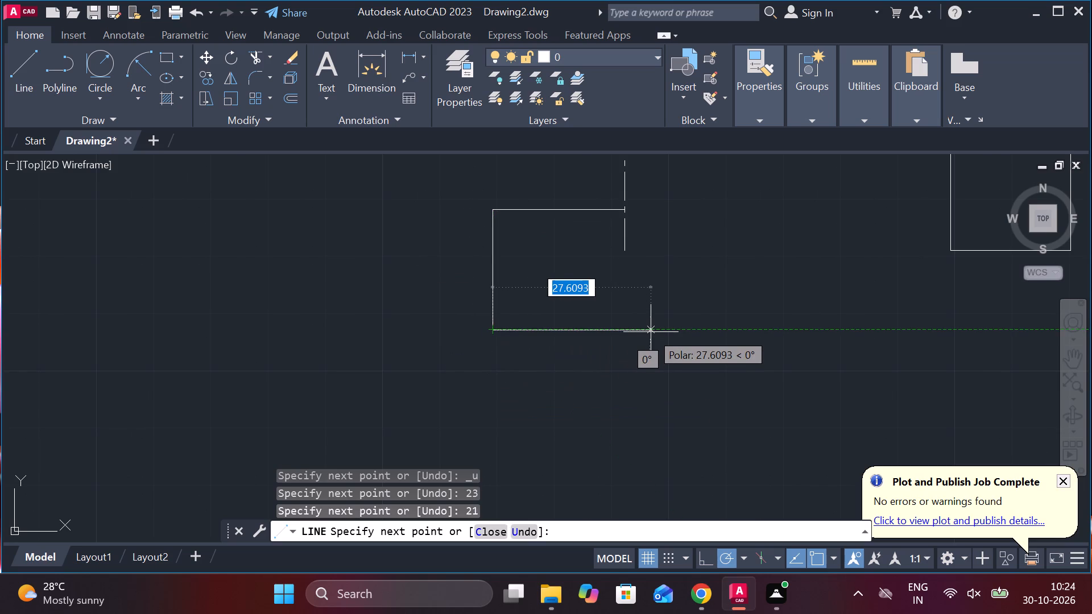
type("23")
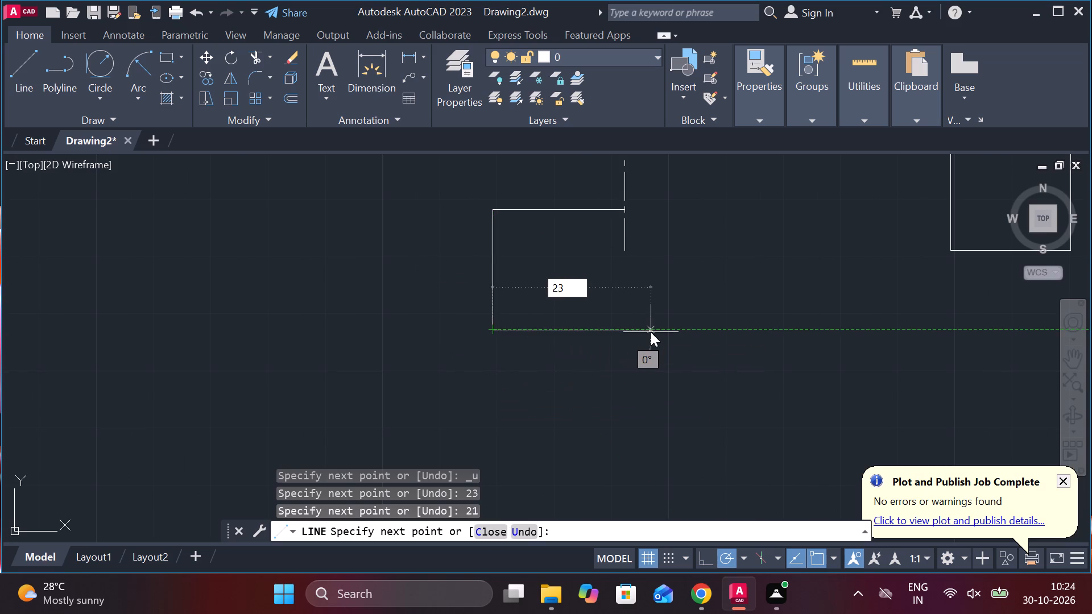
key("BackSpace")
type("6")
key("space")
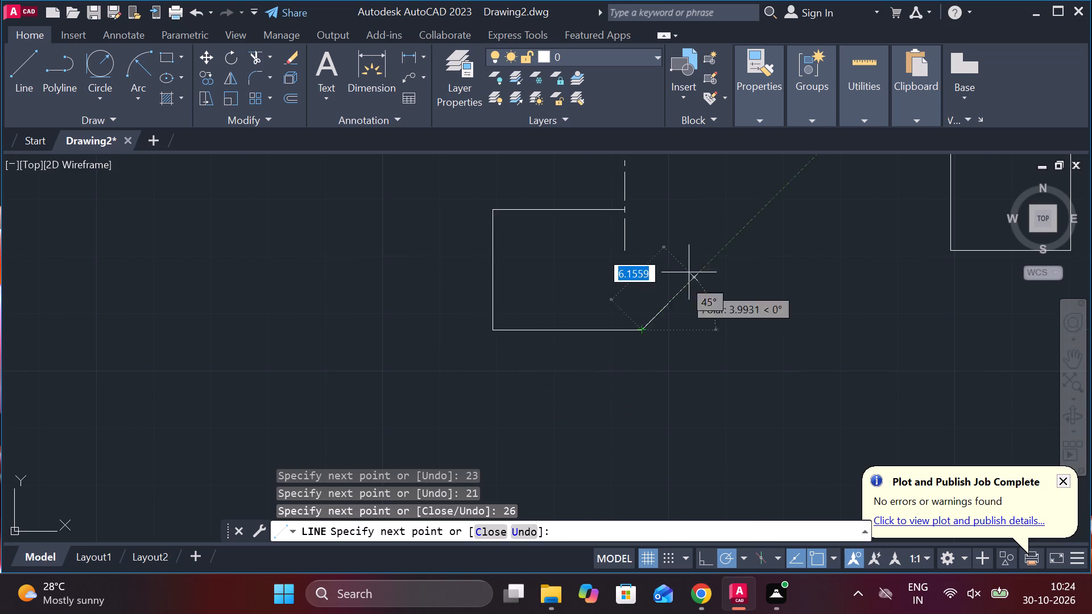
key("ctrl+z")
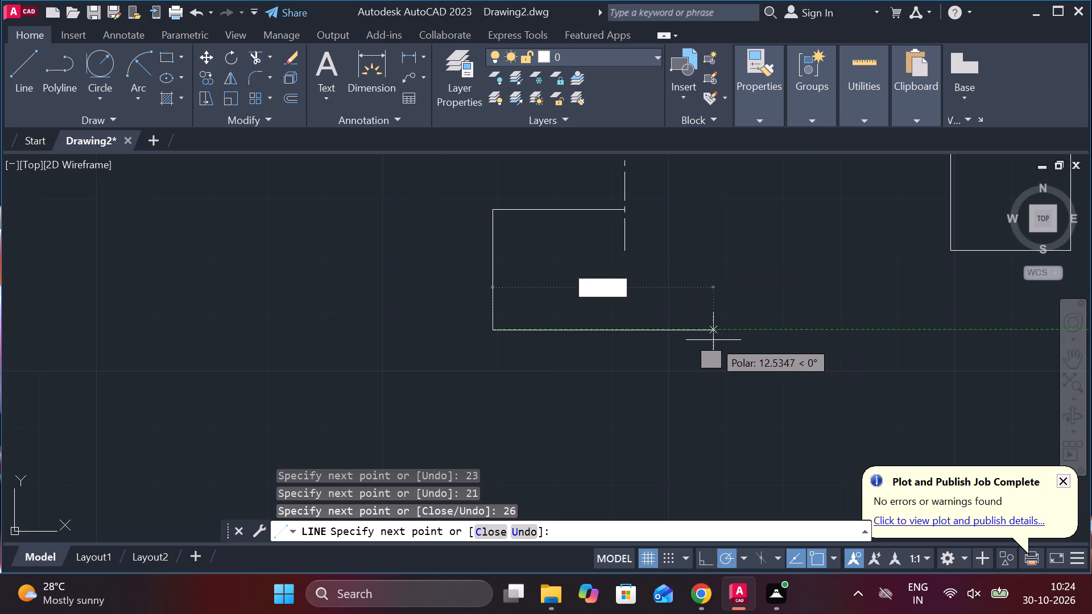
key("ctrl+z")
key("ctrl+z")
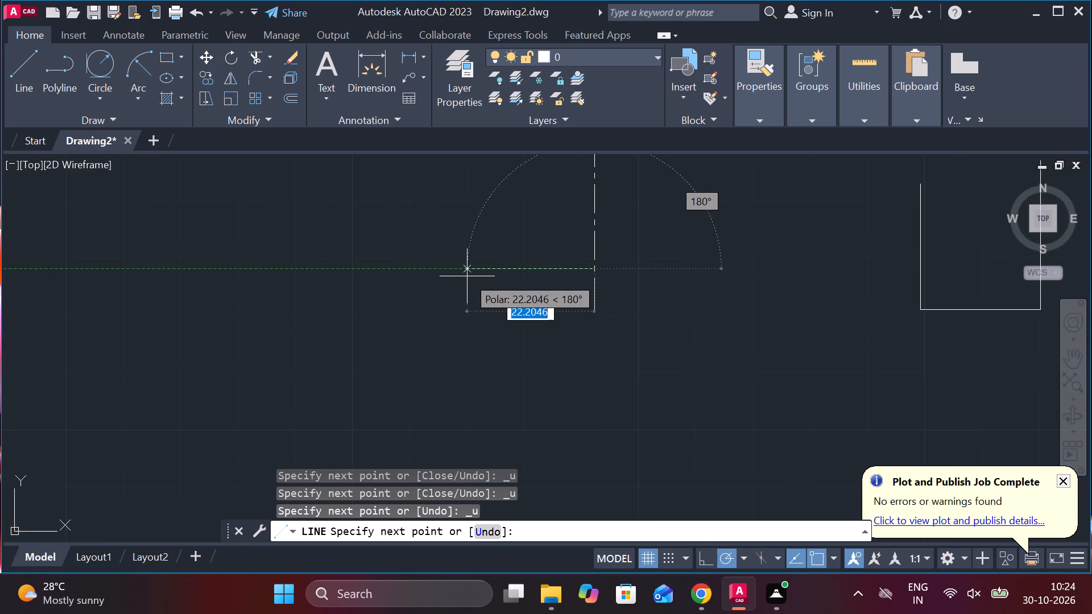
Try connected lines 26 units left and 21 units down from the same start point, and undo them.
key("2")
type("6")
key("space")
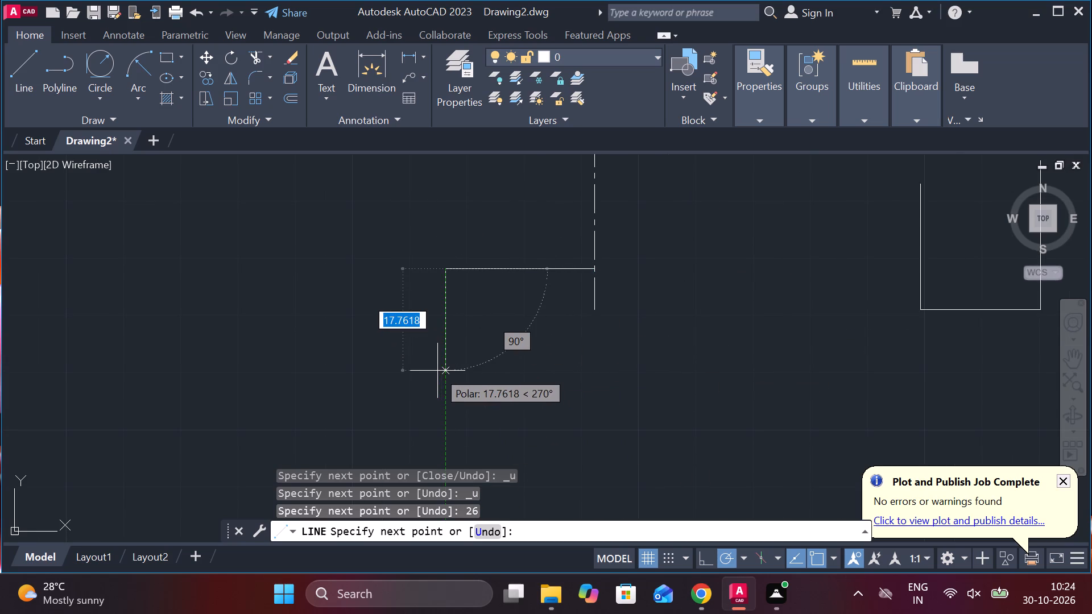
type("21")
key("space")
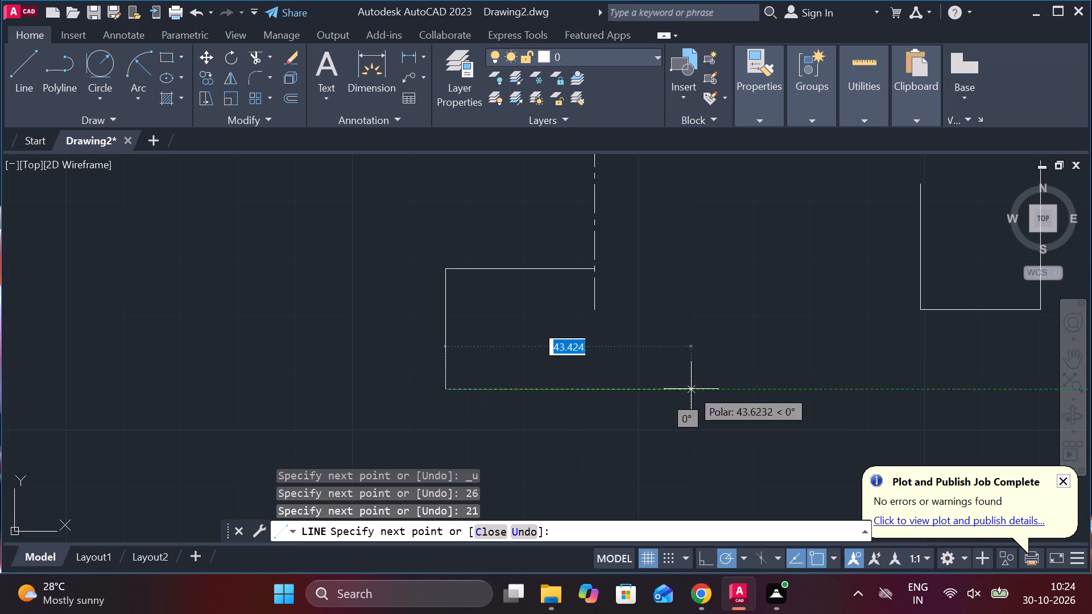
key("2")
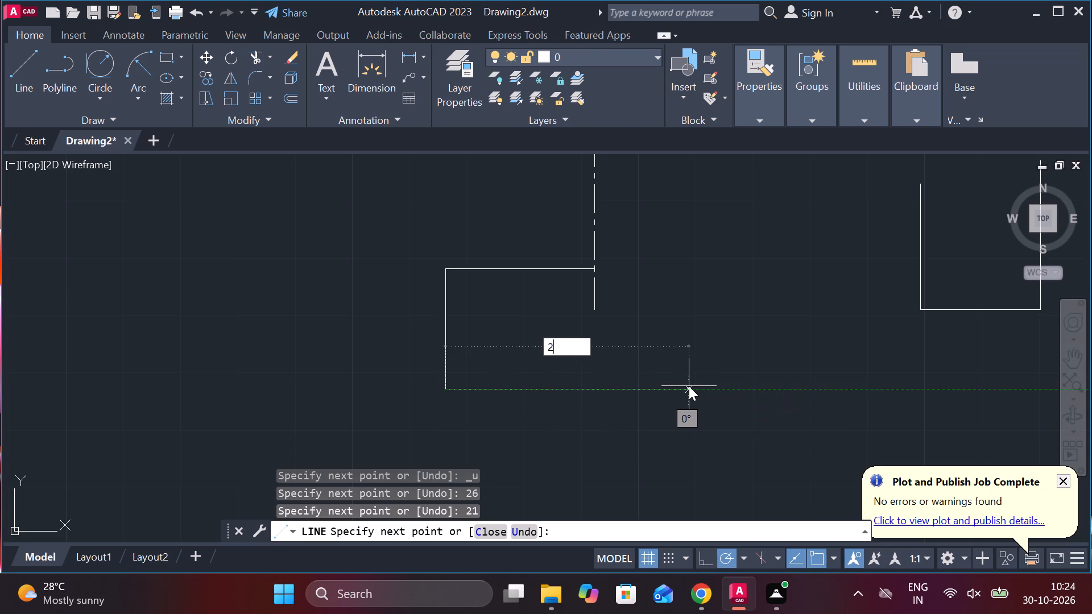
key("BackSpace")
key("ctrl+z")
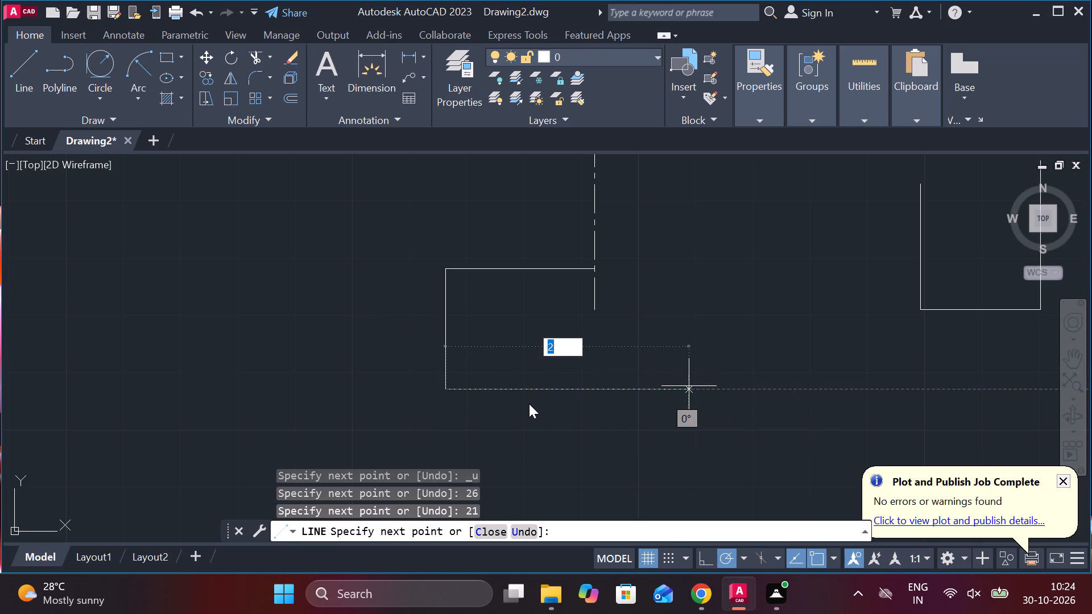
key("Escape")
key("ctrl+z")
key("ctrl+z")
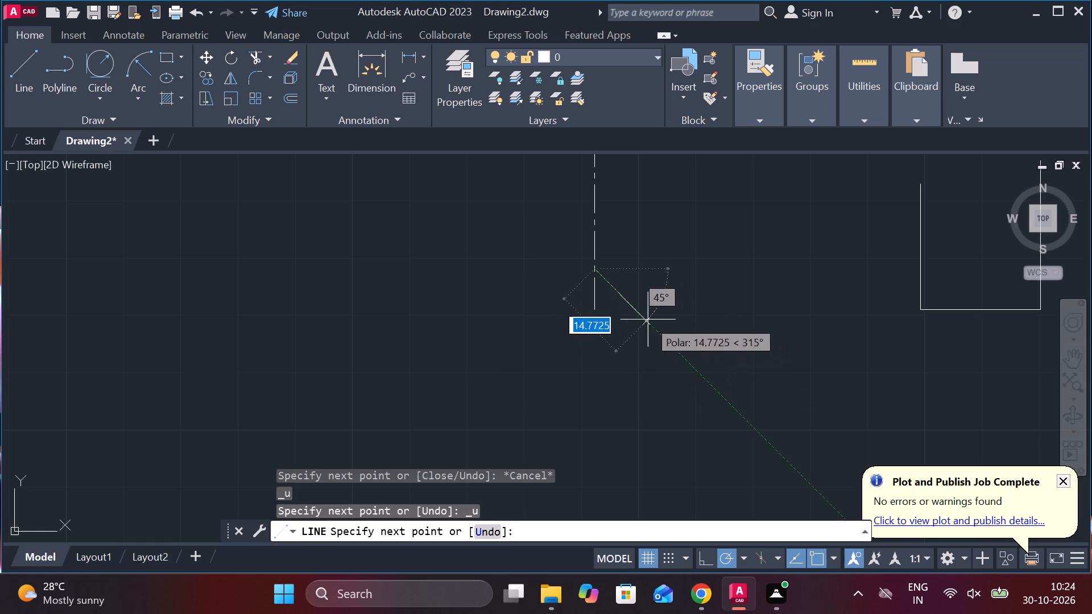
Draw connected lines 13 units left, 21 down, 26 right and 21 up, closing the rectangle at the start point on the centre line.
type("13")
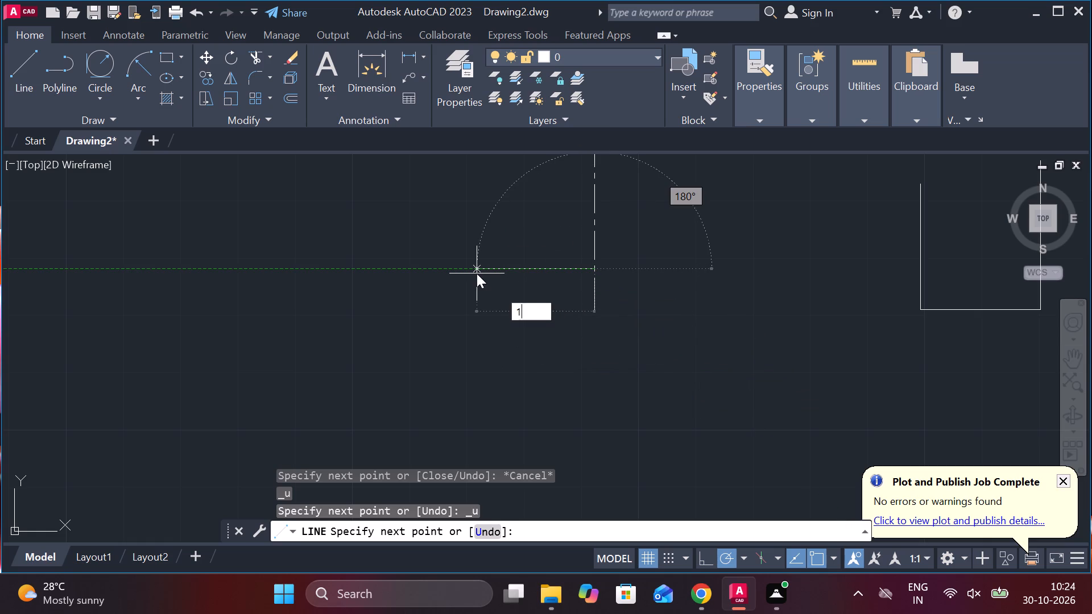
key("space")
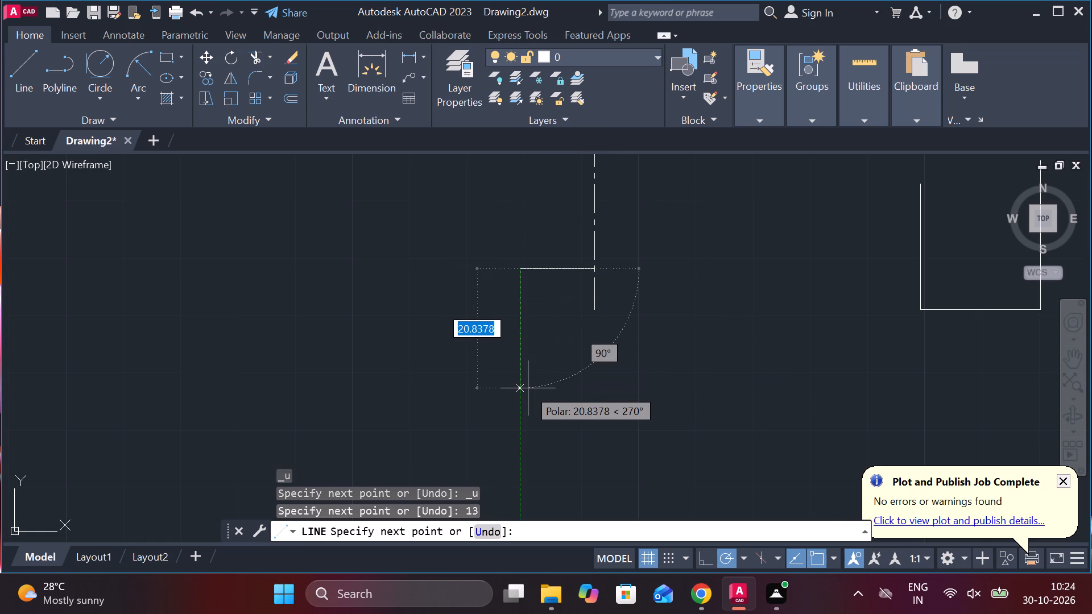
type("21")
key("space")
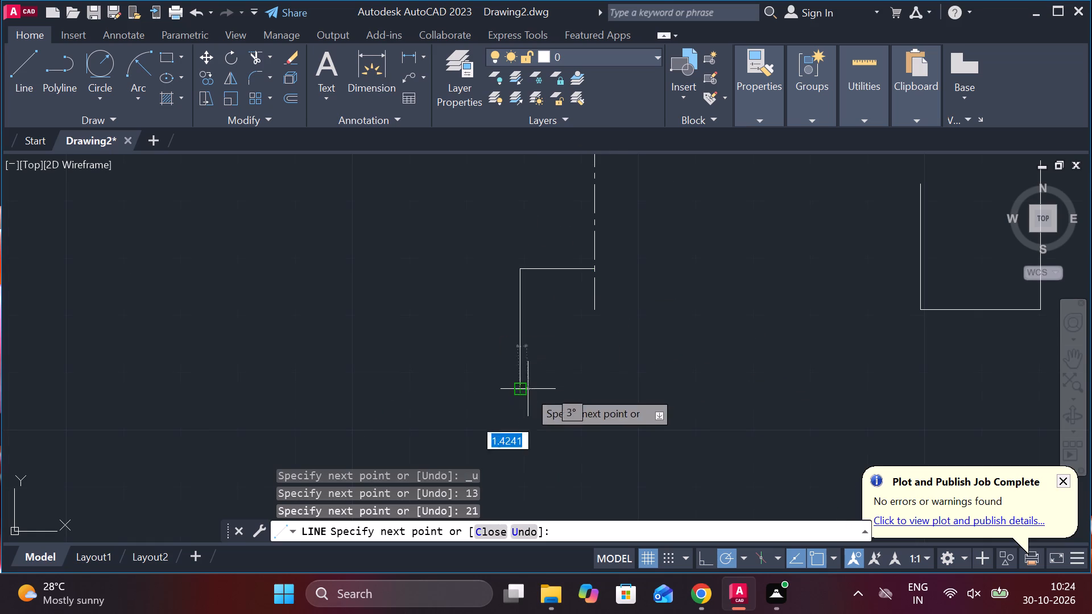
type("26")
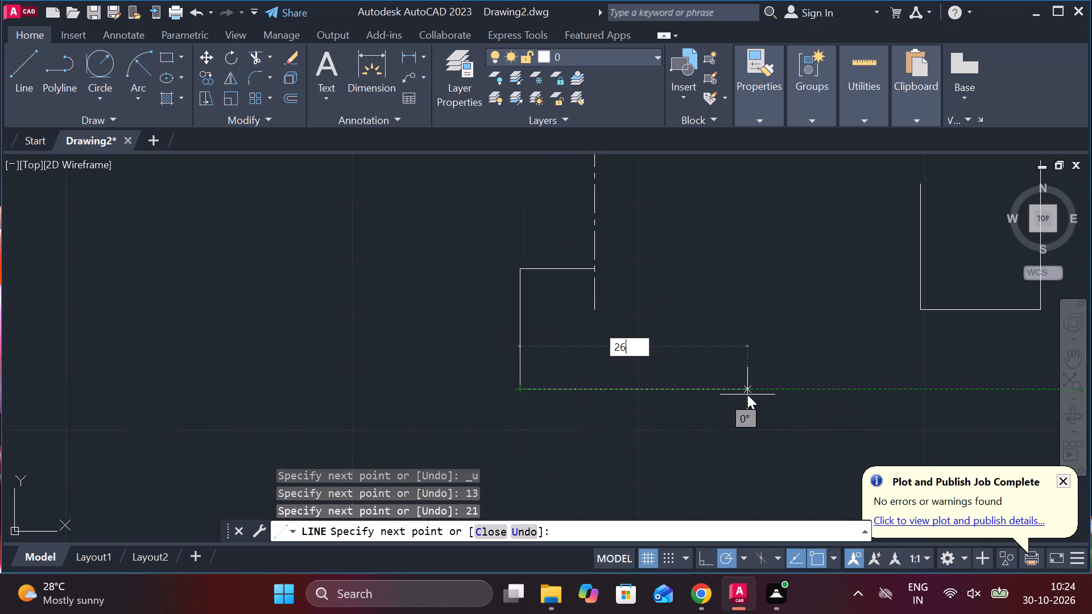
key("space")
type("13")
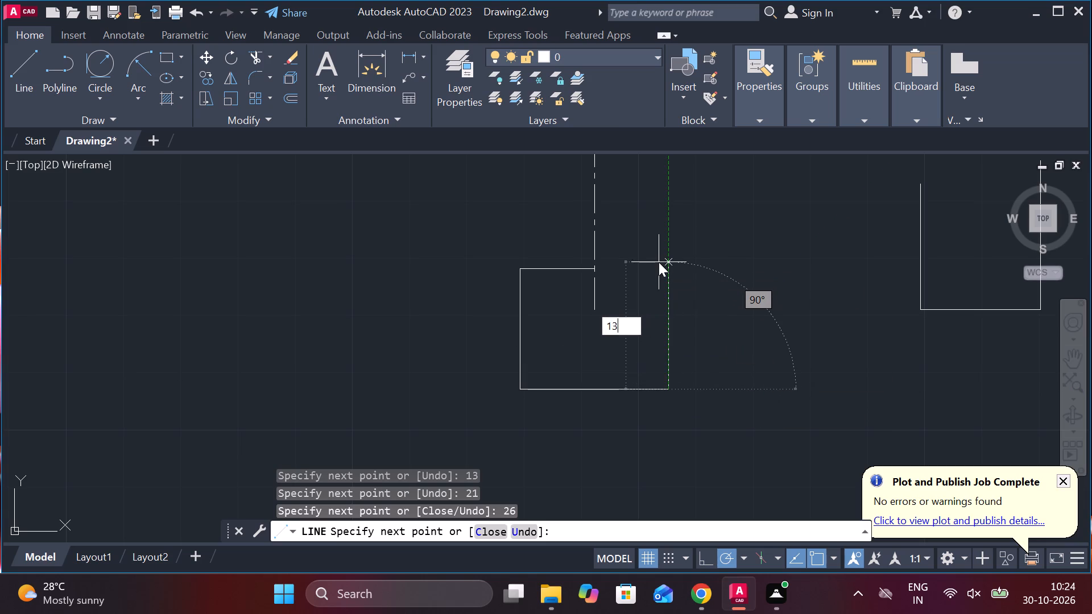
key("space")
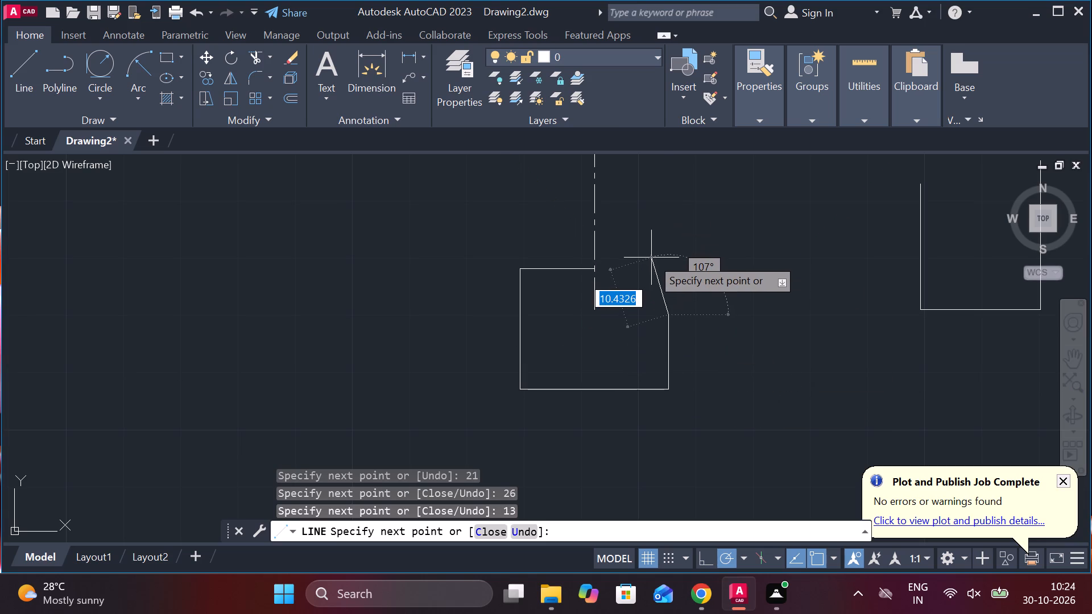
key("ctrl+z")
type("21")
key("space")
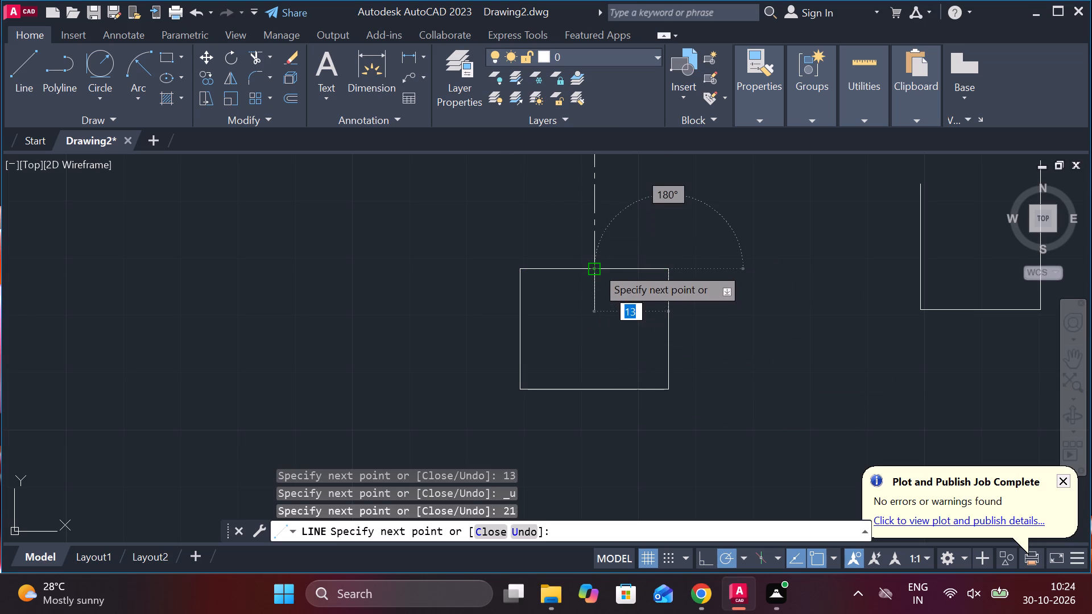
left_click(596, 267)
key("Escape")
Stretch the centre line's lower end about 26 units straight down, past the base of the new rectangle.
scroll(658, 325, "down", 2)
scroll(668, 333, "up", 2)
scroll(672, 332, "down", 3)
scroll(673, 332, "up", 2)
left_click(621, 308)
key("Escape")
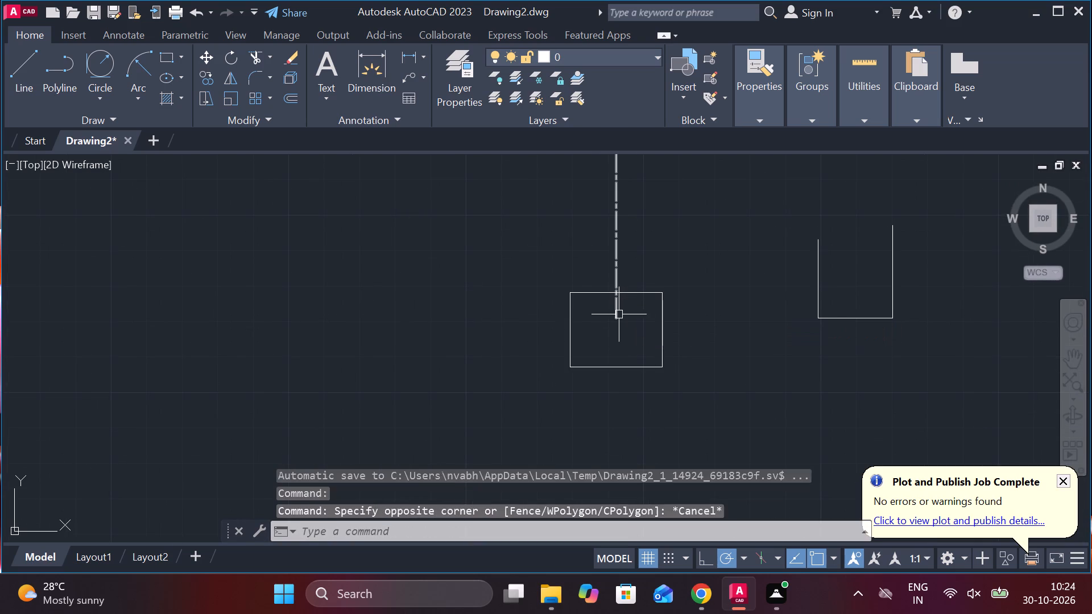
left_click(617, 311)
left_click(615, 320)
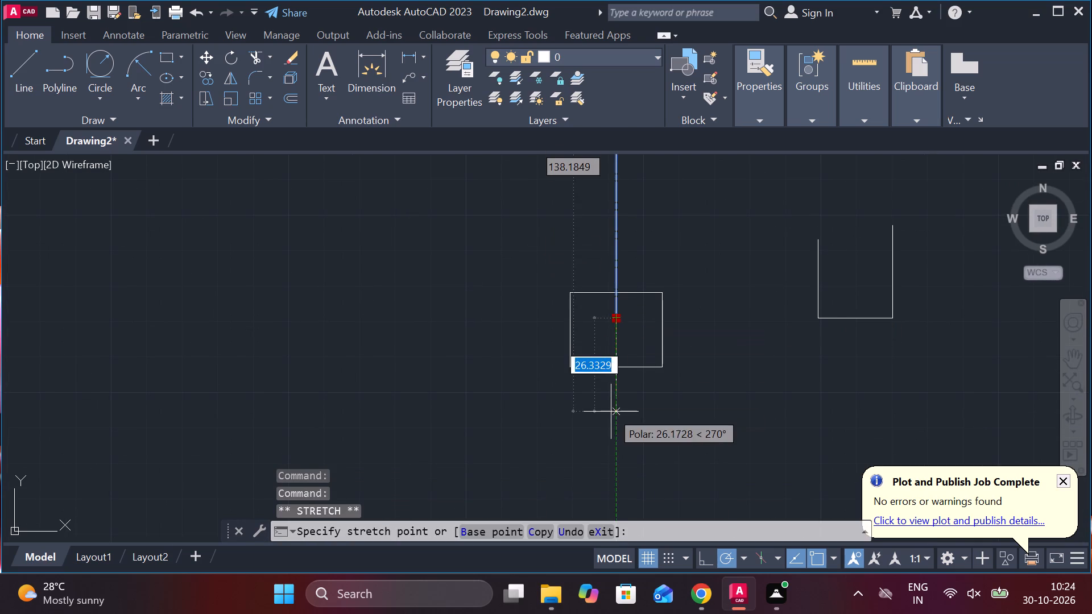
left_click(611, 412)
key("Escape")
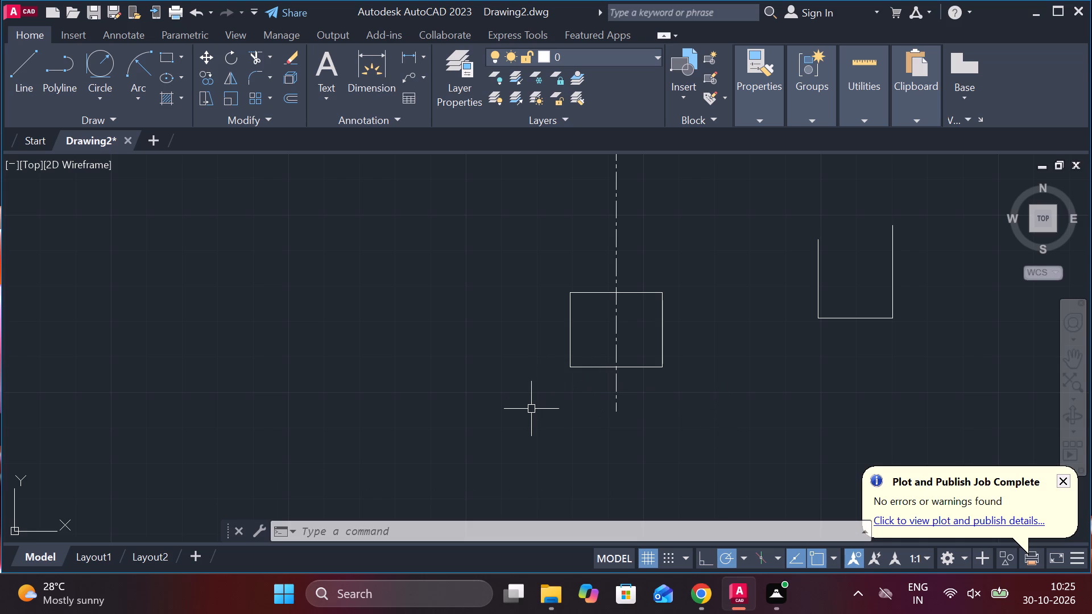
Draw connected lines 21 units left and 22 units up from the rectangle's lower-left corner.
key("l")
key("Return")
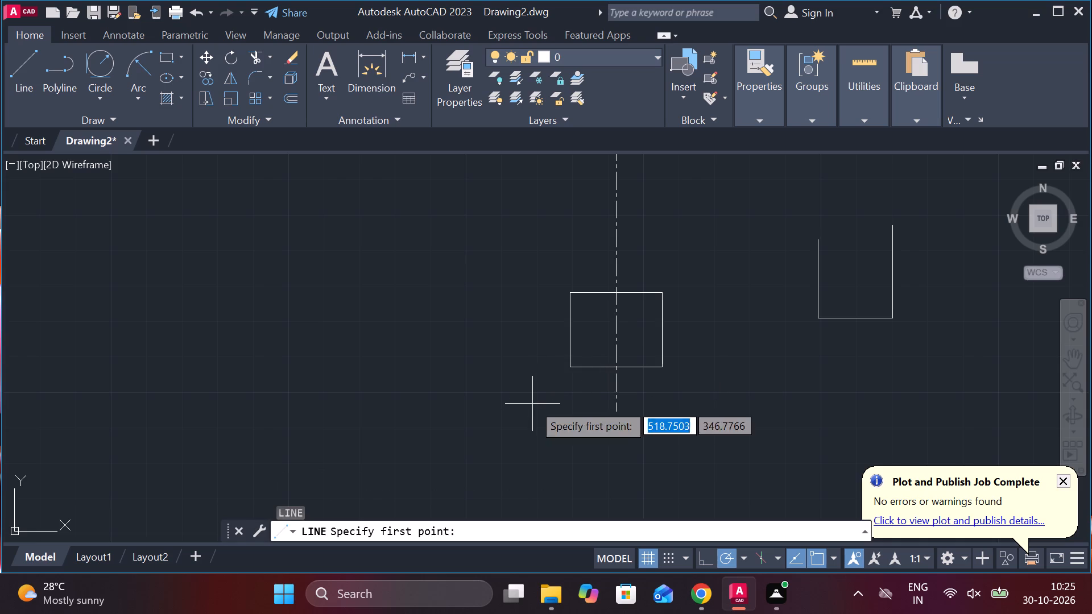
left_click(565, 365)
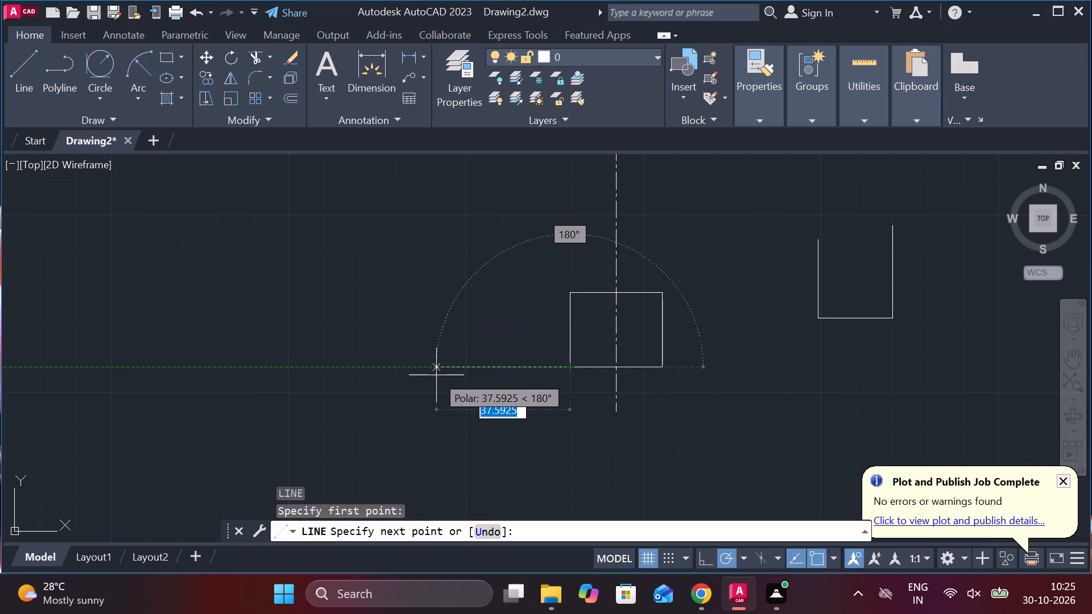
type("21")
key("space")
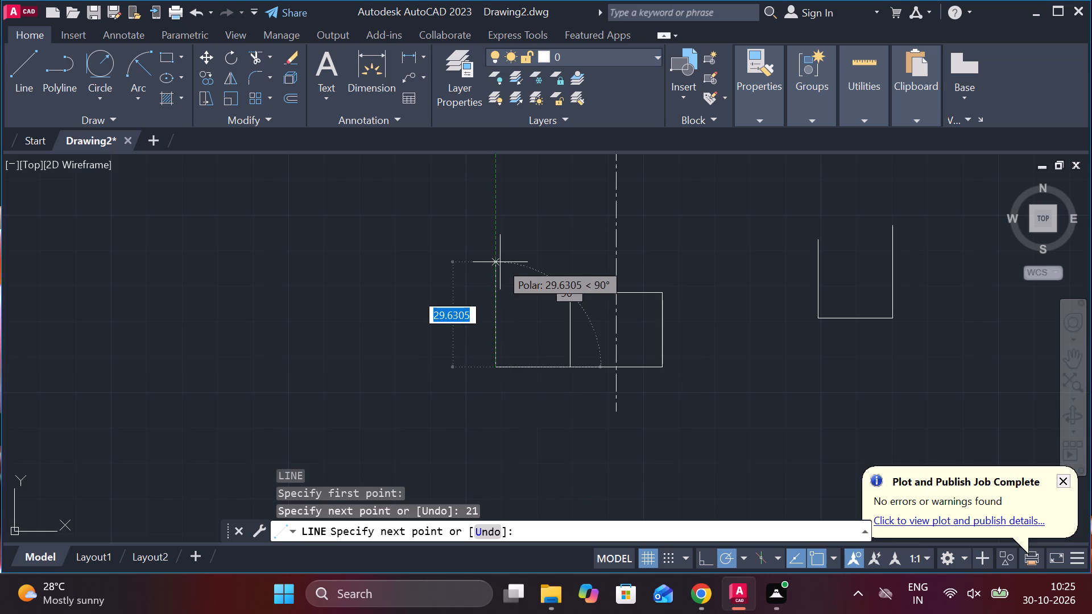
type("22")
key("space")
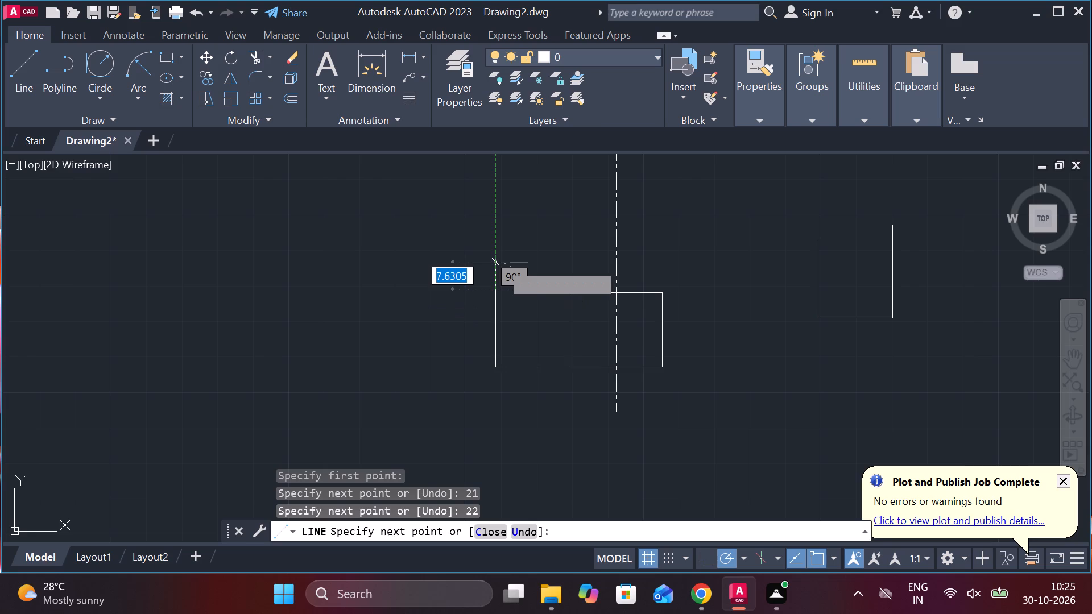
key("Escape")
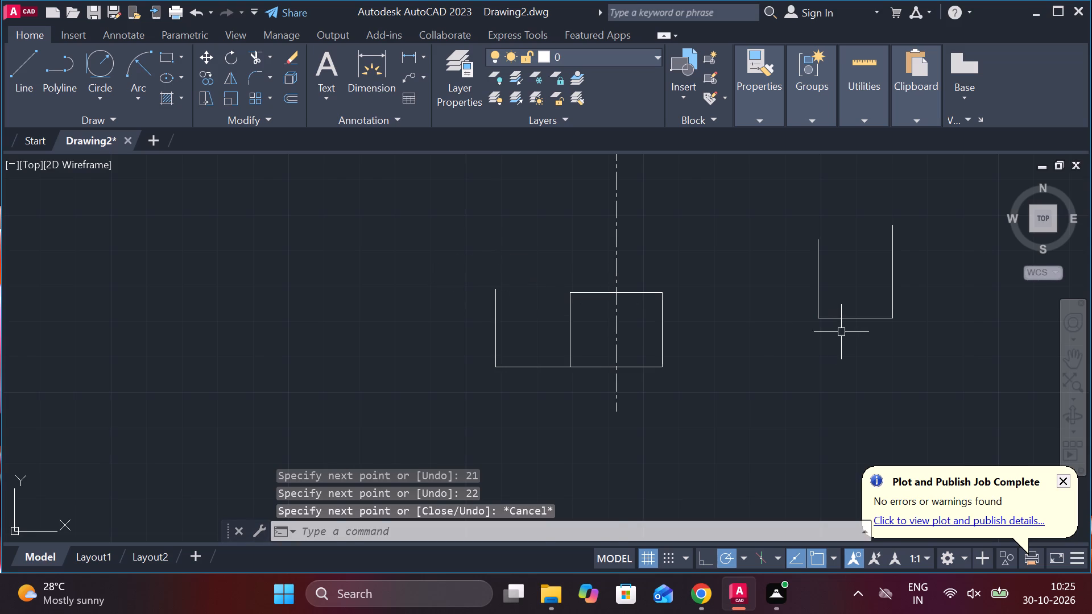
Erase the three lines of the separate open U-shaped profile to the right of the rectangle.
left_click_drag(934, 352, 926, 348)
left_click(794, 237)
type("E")
key("space")
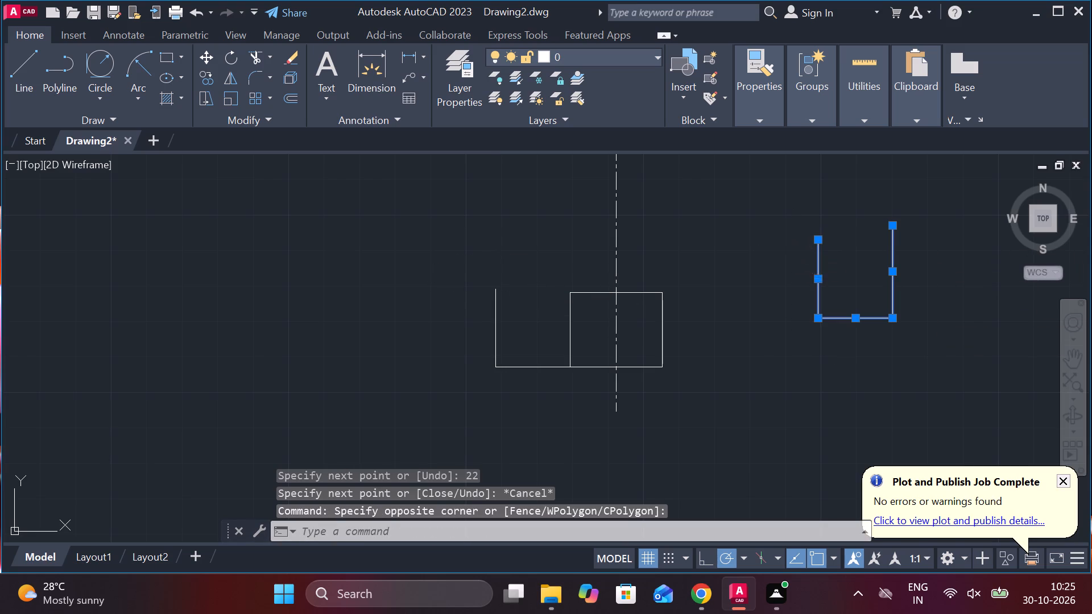
Offset the rectangle's base line 4 units upward.
left_click(591, 364)
key("o")
key("Return")
key("Return")
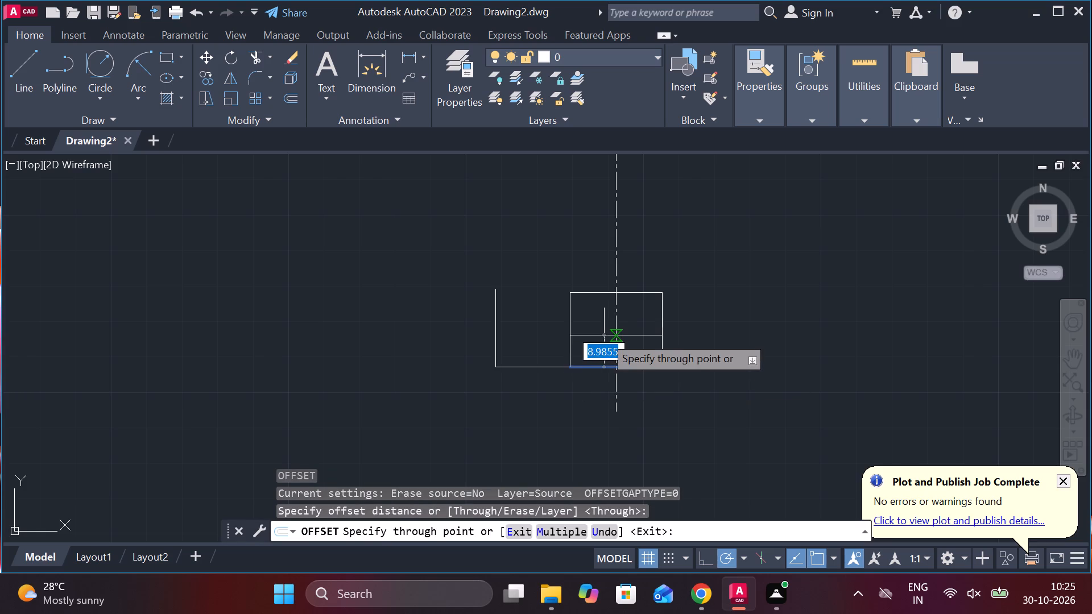
type("4")
key("space")
scroll(599, 360, "up", 2)
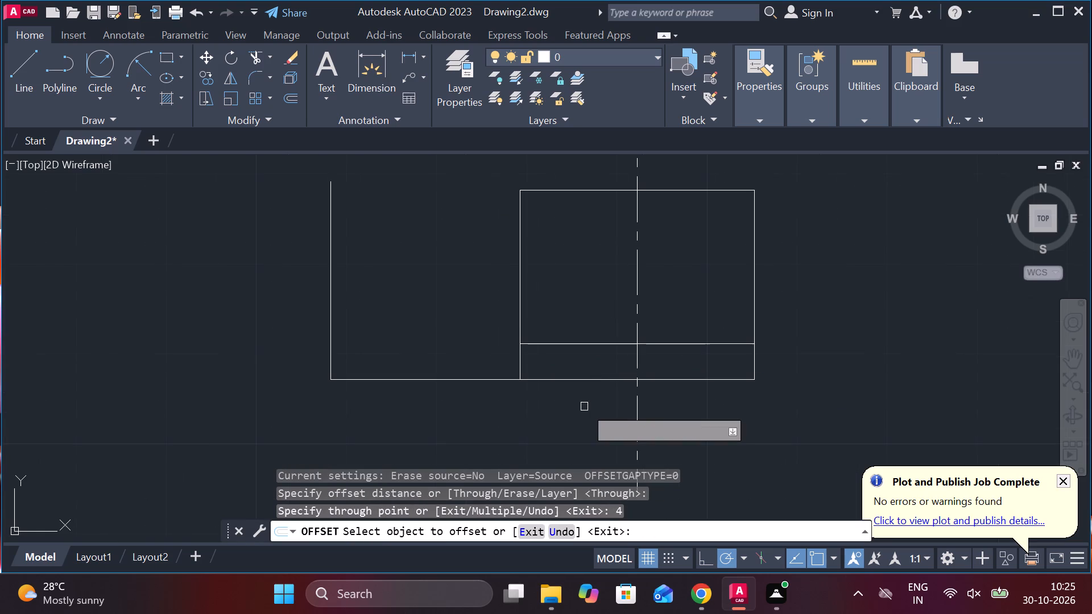
key("Escape")
Trim away the rectangle's original base on both sides of the centre line and the right edge's stub below the offset line.
key("r")
key("Escape")
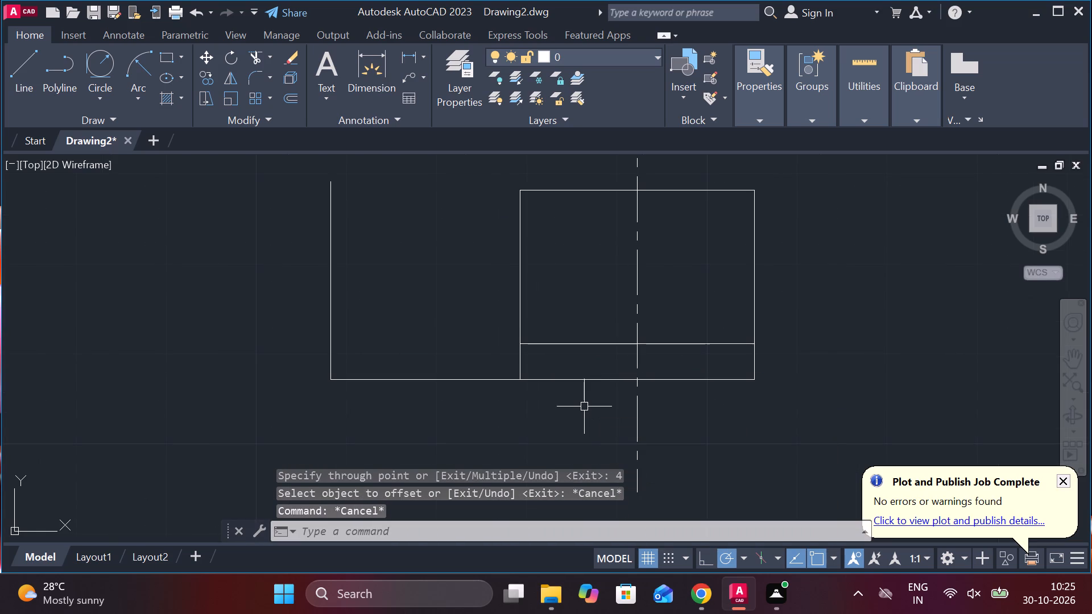
key("y")
key("Escape")
type("TR")
key("space")
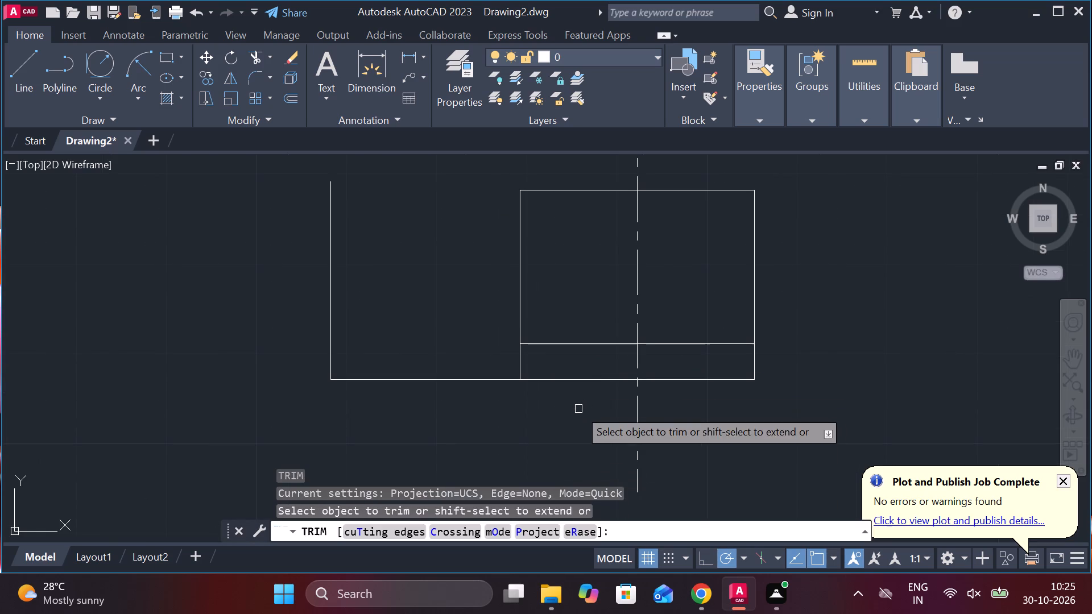
left_click(590, 376)
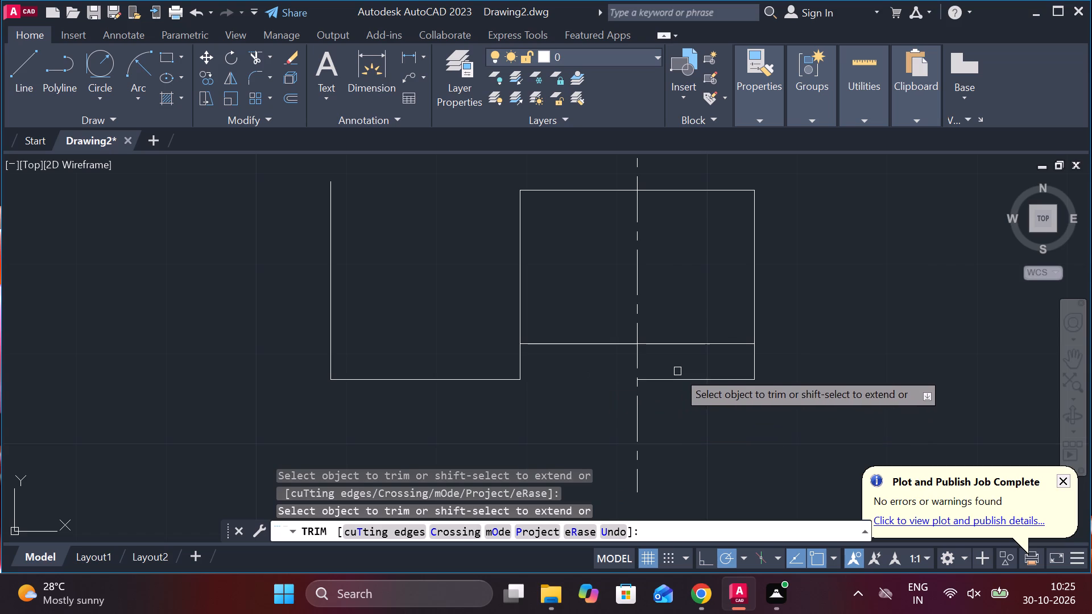
left_click(677, 371)
left_click(679, 387)
left_click(755, 367)
key("Escape")
Draw connected lines 68 units right and 4 up from the left edge's lower end, then 42 left to the rectangle's lower-right corner.
middle_click_drag(776, 364, 754, 364)
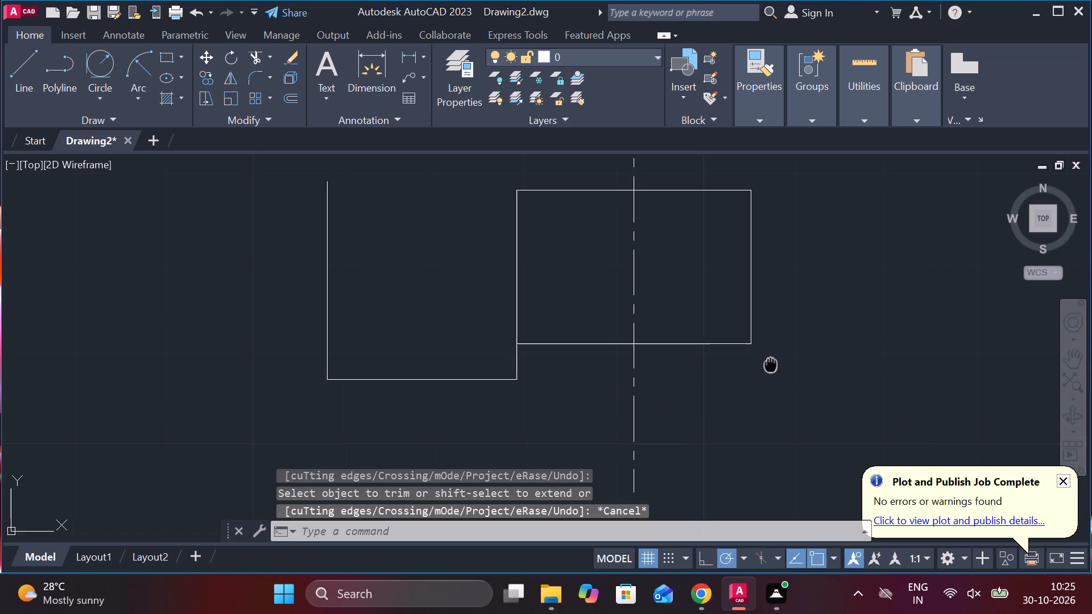
middle_click_drag(754, 364, 633, 383)
key("l")
key("Return")
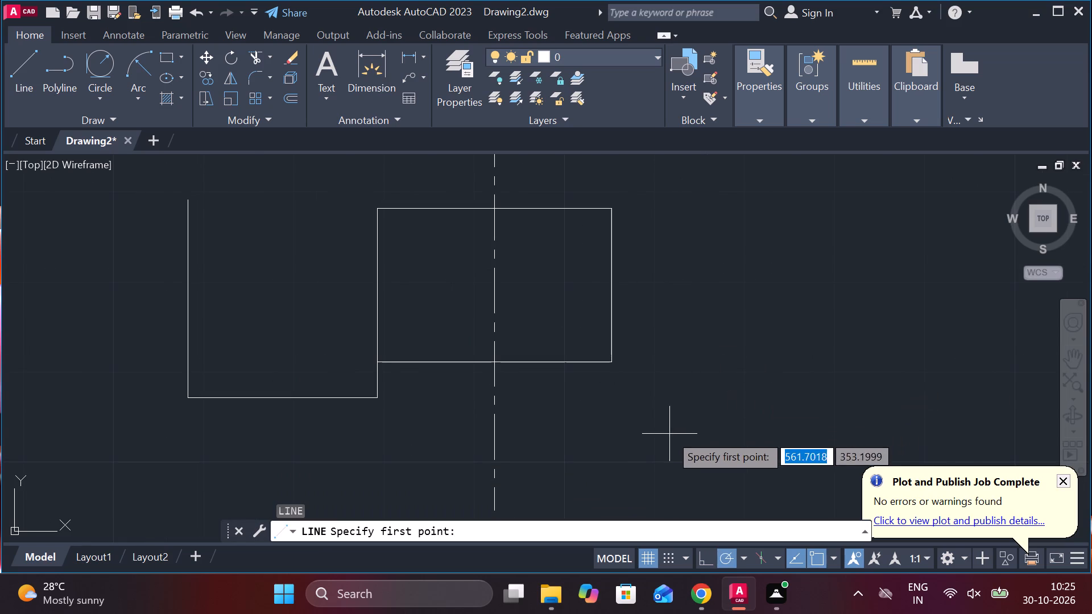
left_click(388, 397)
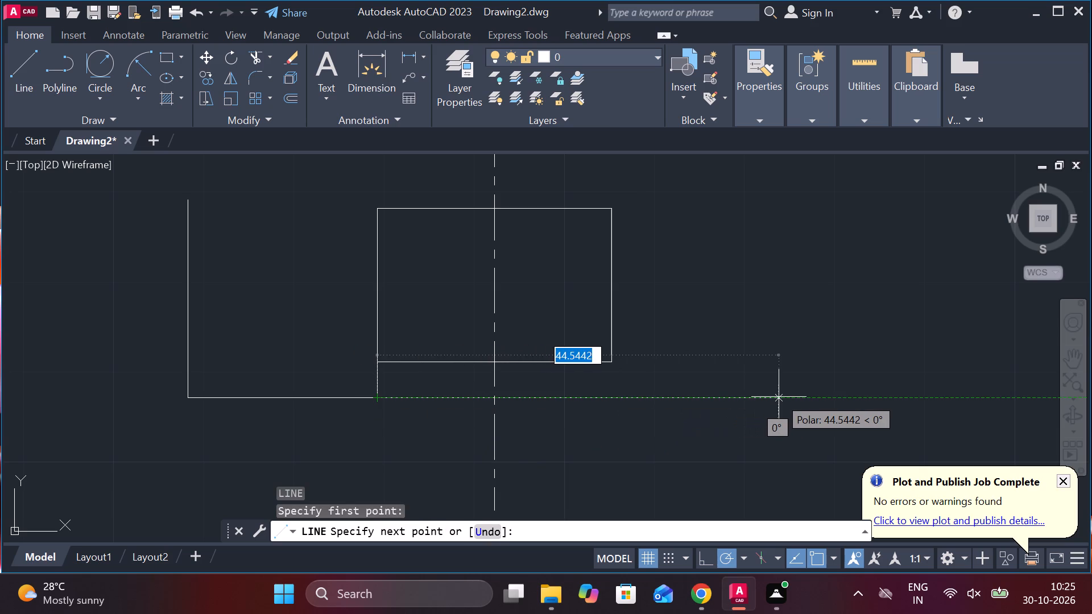
key("6")
key("8")
key("Return")
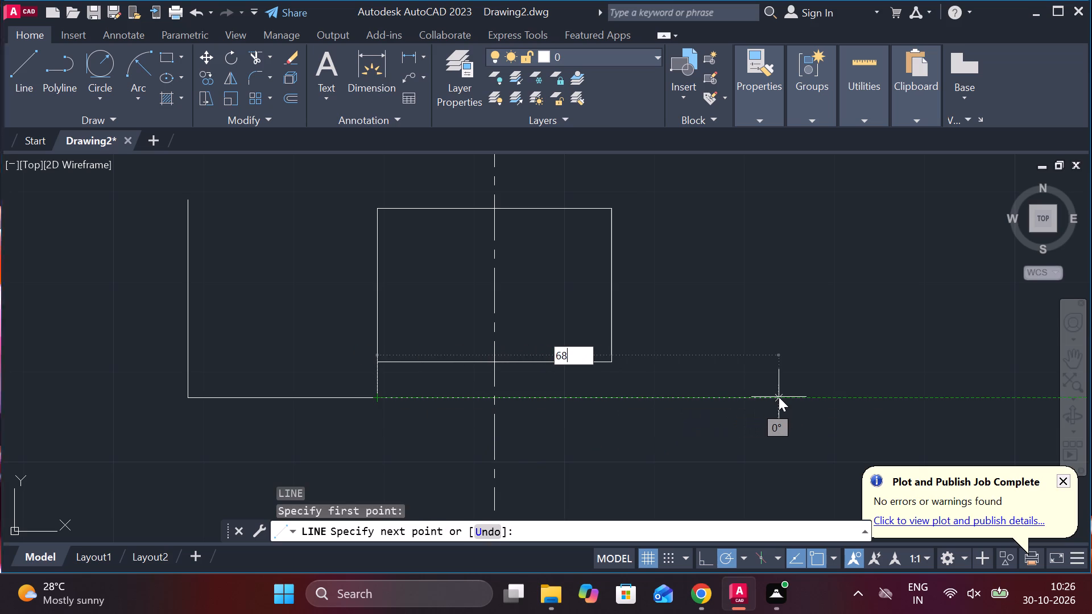
middle_click_drag(975, 367, 746, 377)
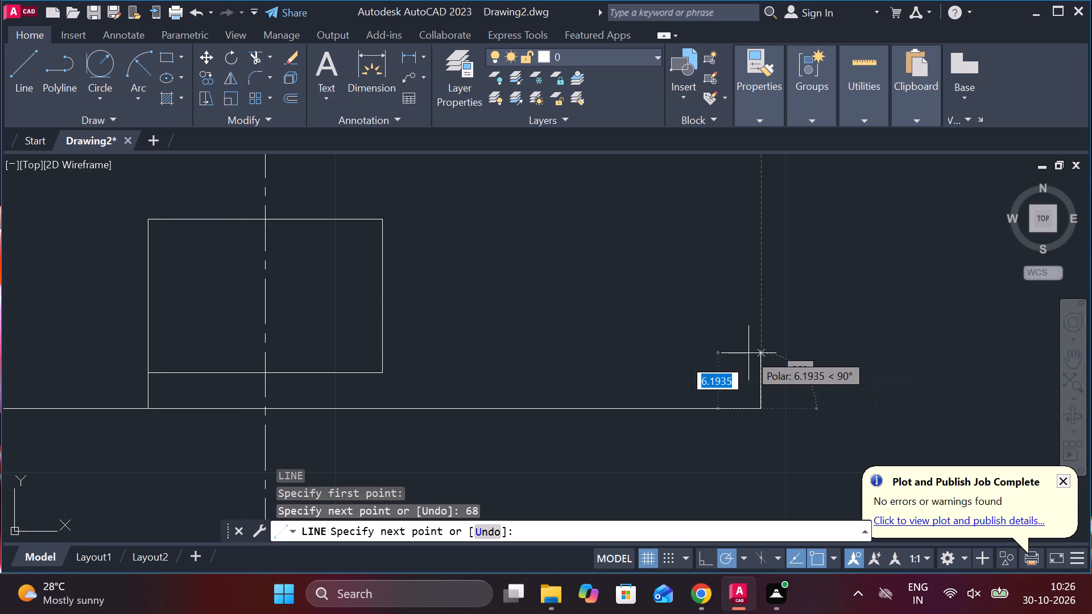
type("4")
key("space")
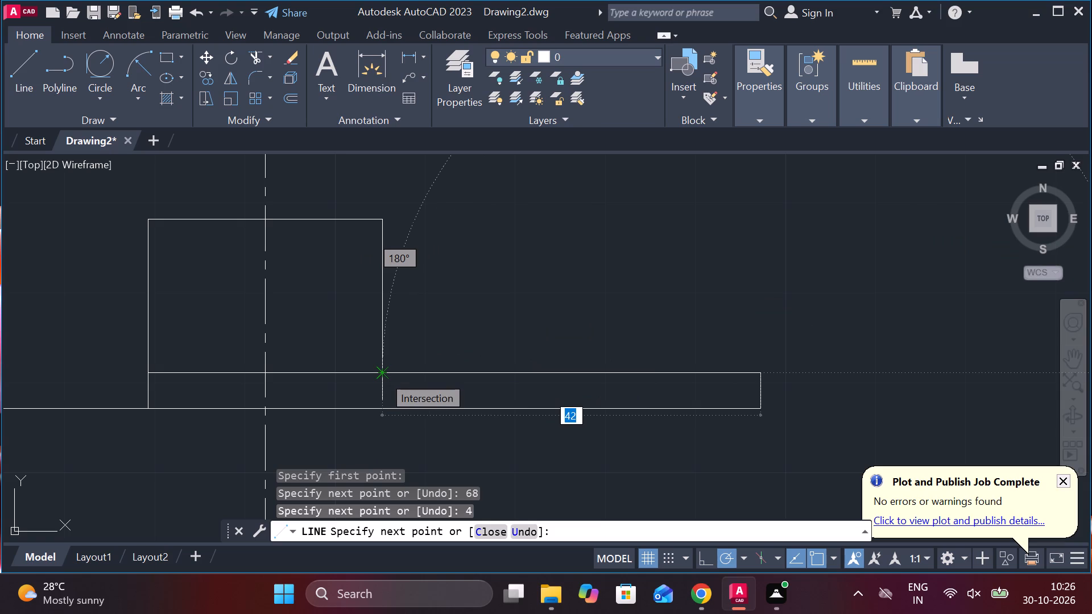
key("Escape")
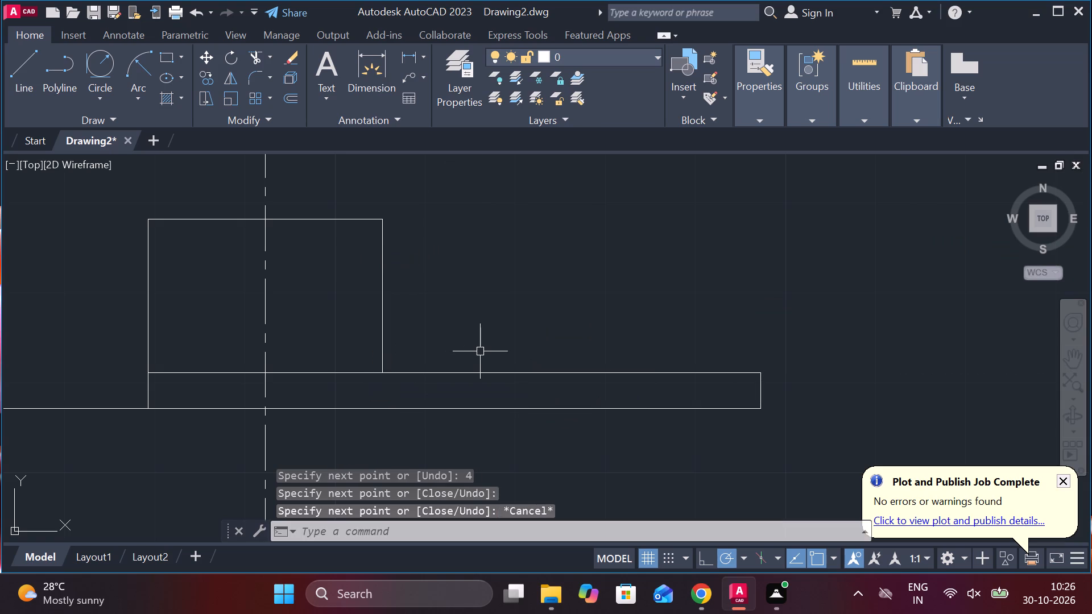
Trim away the 68-unit bottom line on both sides of the centre line.
type("TR")
key("space")
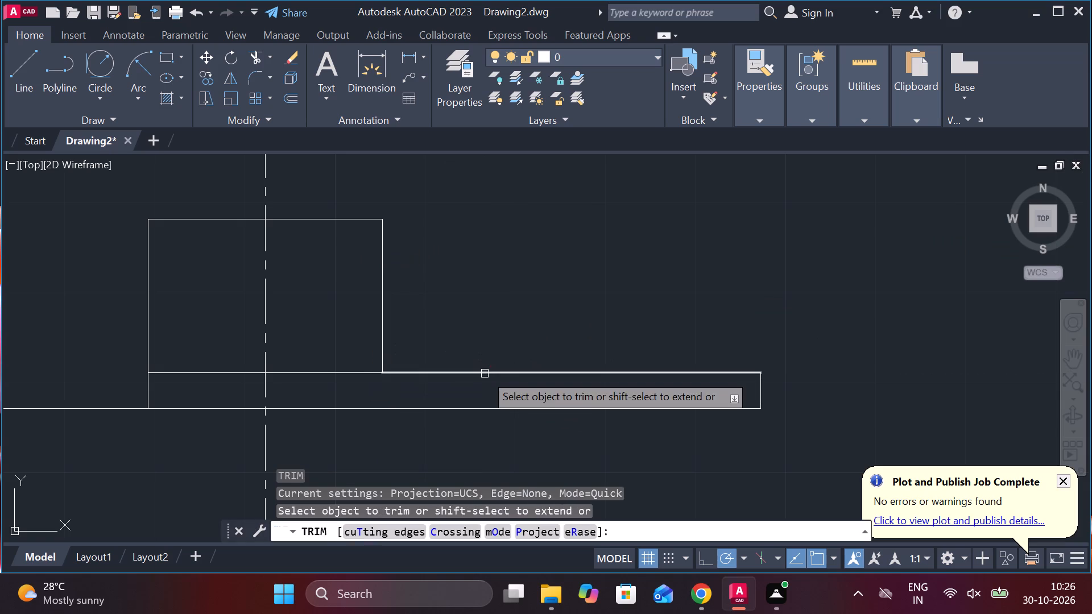
scroll(582, 385, "down", 1)
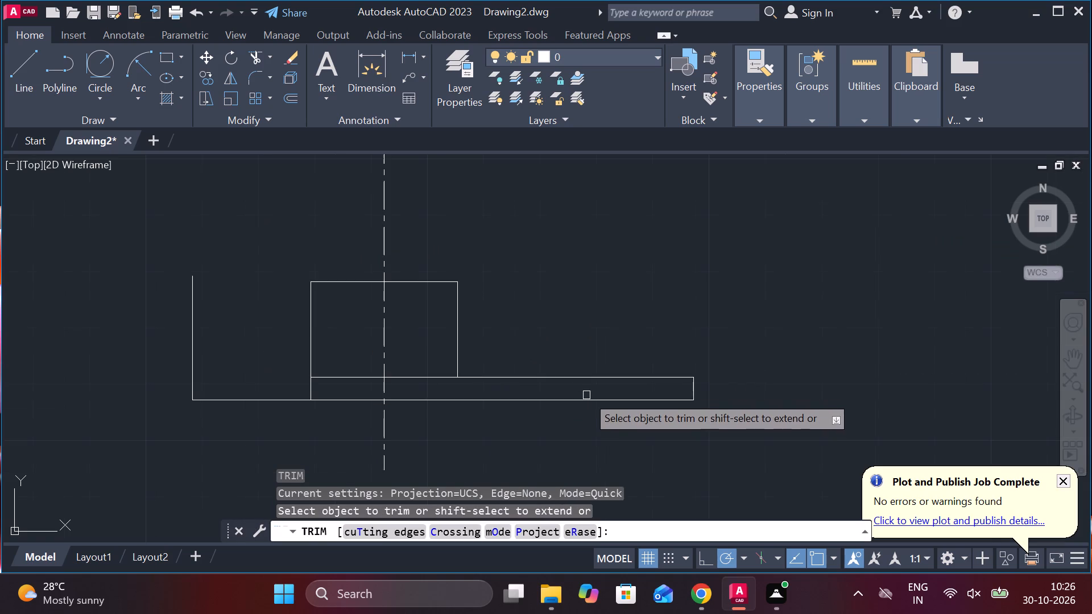
left_click(583, 402)
left_click(359, 401)
key("Escape")
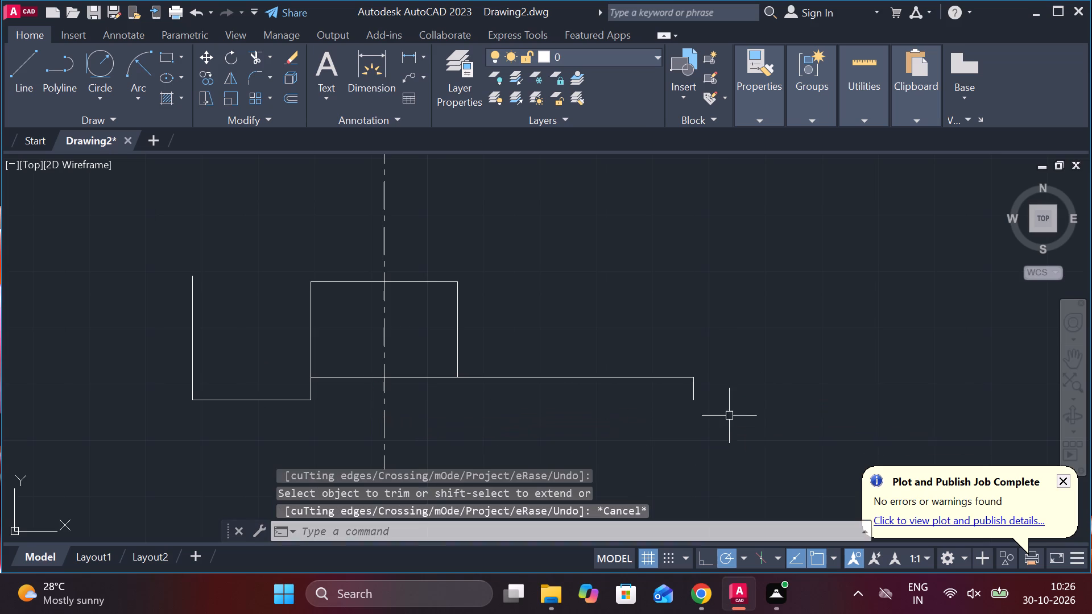
From the lower end of the right-hand 4-unit line, draw connected lines 21 units right, 26 up and about 50 left.
key("l")
key("Return")
left_click(690, 400)
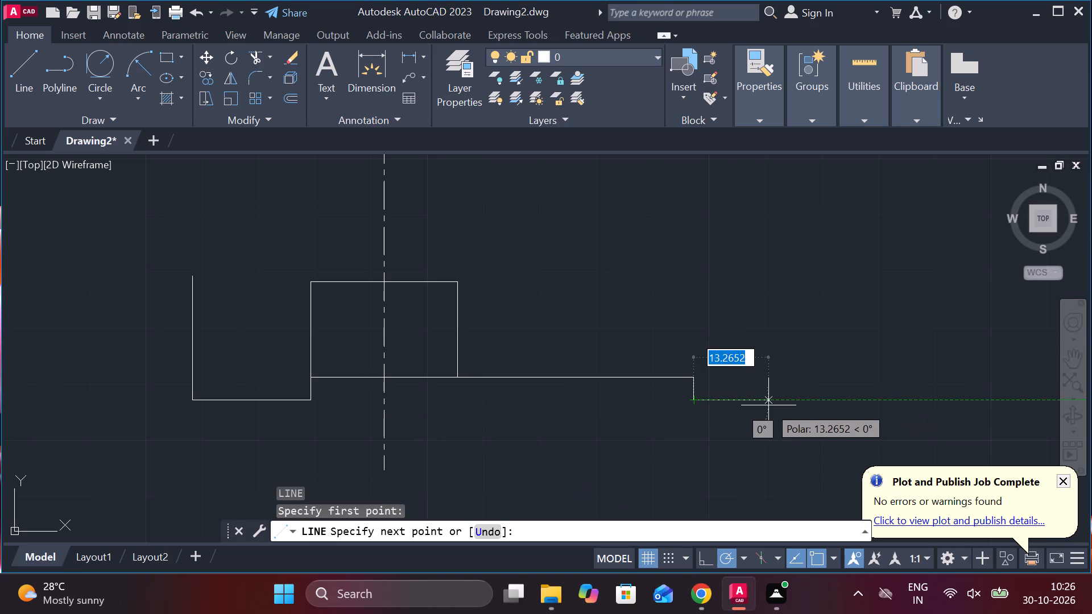
type("21")
key("space")
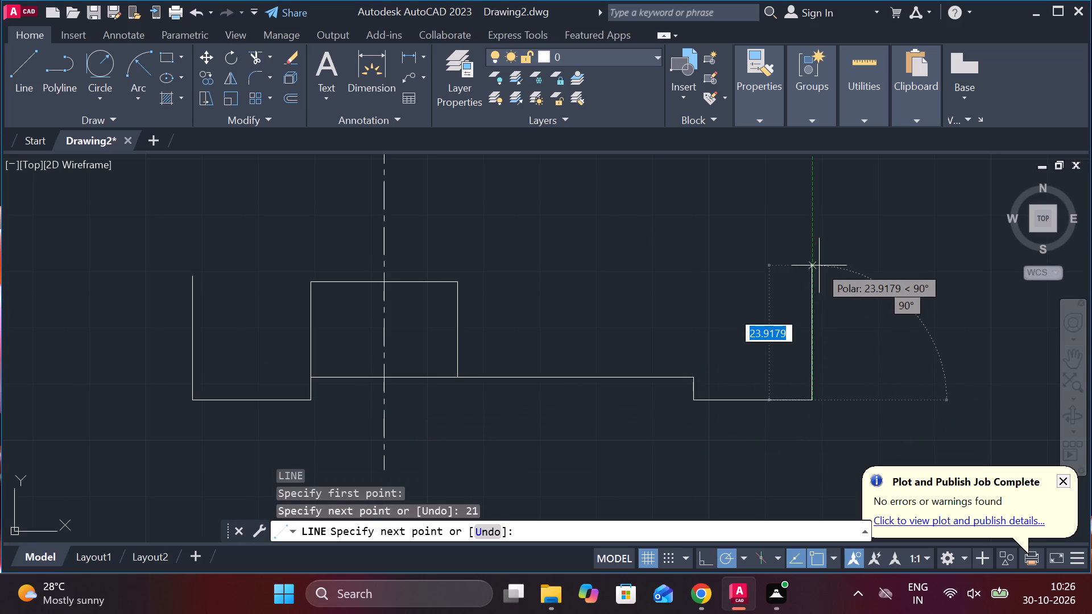
type("26")
key("space")
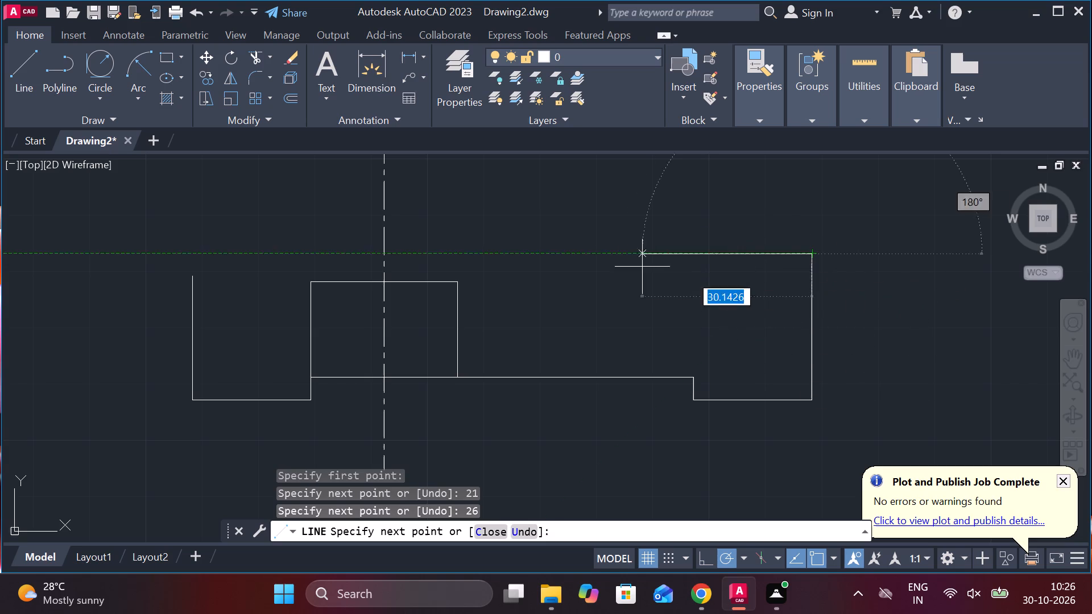
scroll(601, 264, "down", 1)
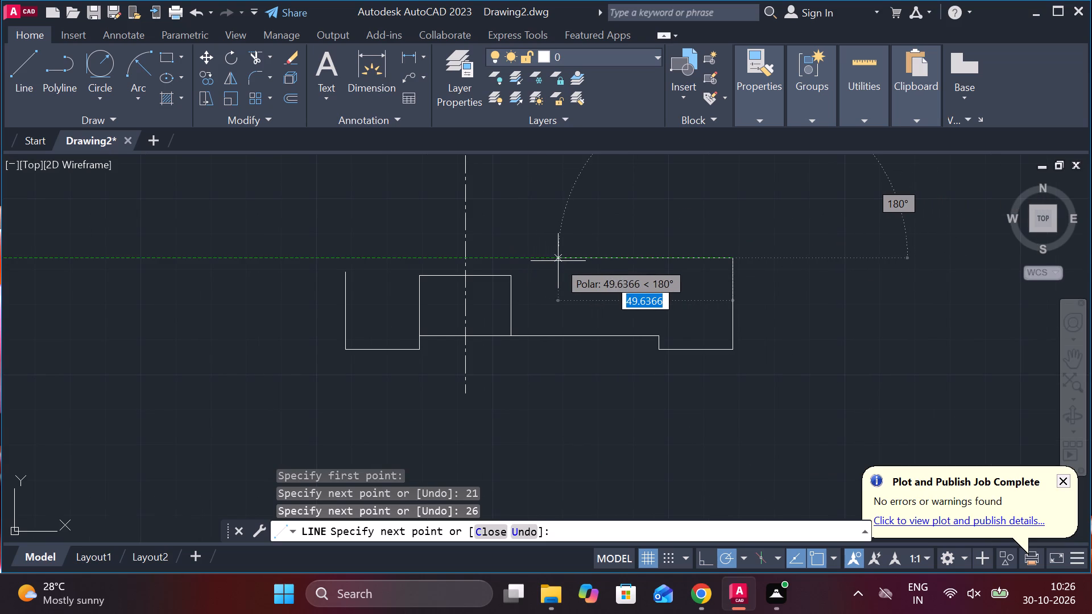
left_click(558, 261)
key("Escape")
From the top of the profile's left vertical line, draw connected lines 48 units up and about 47 right across the centre line.
middle_click_drag(594, 267, 697, 373)
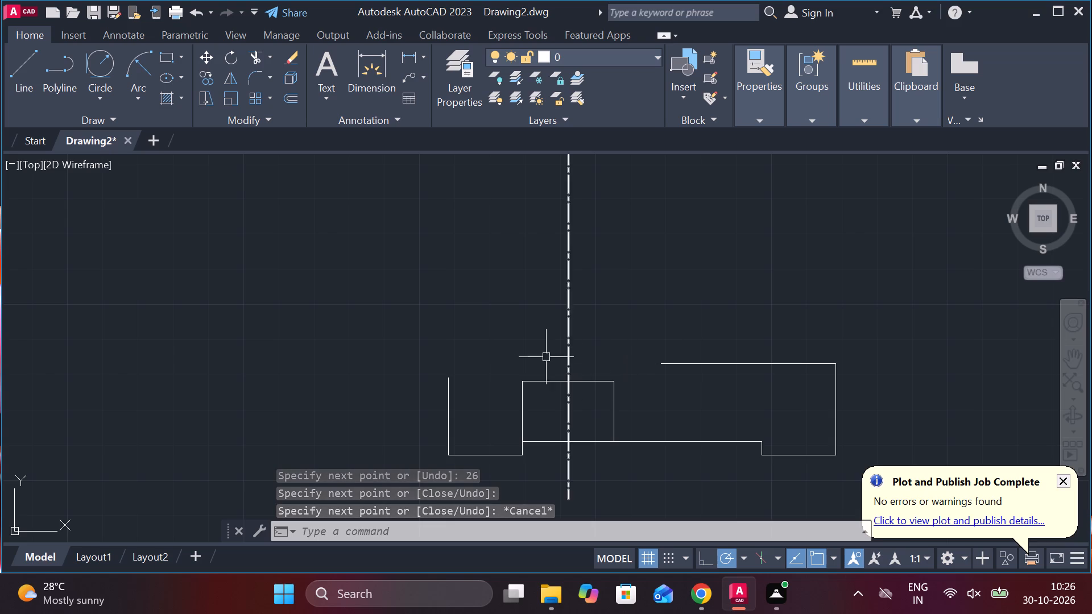
key("l")
key("Return")
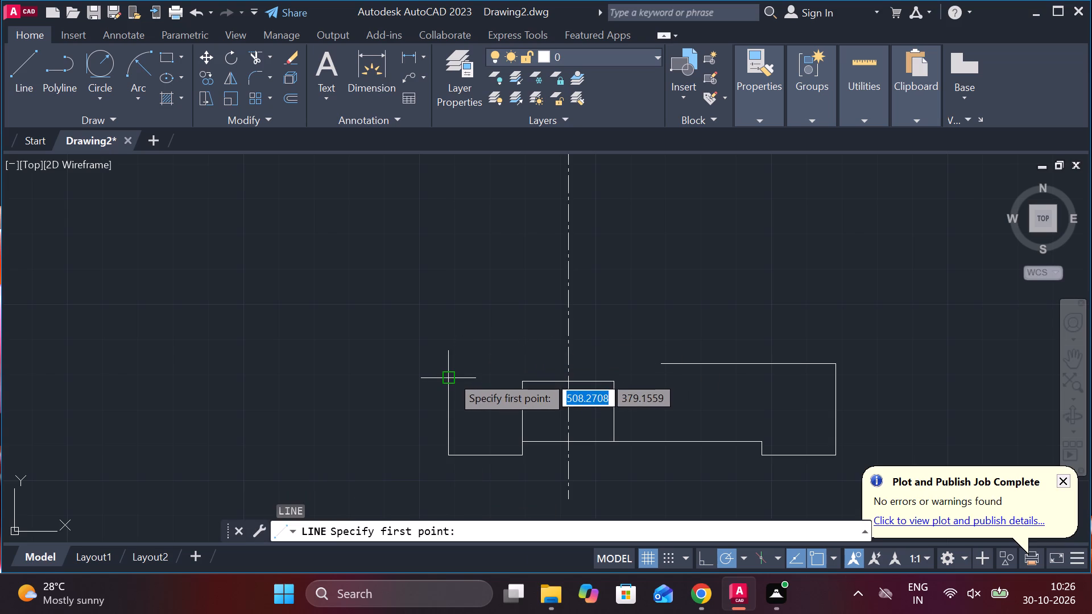
left_click(451, 375)
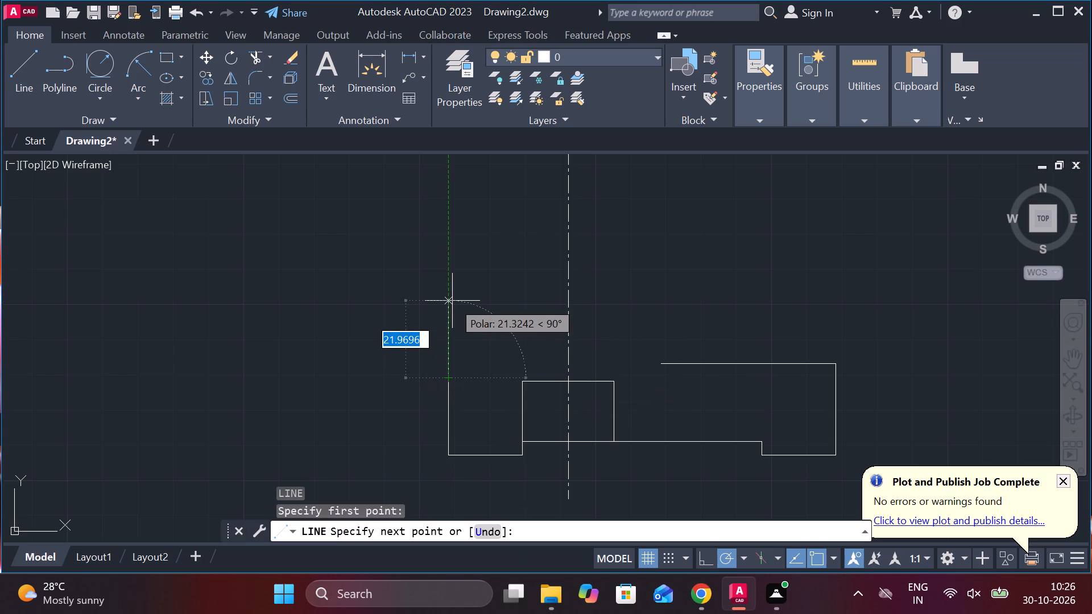
type("48")
key("Return")
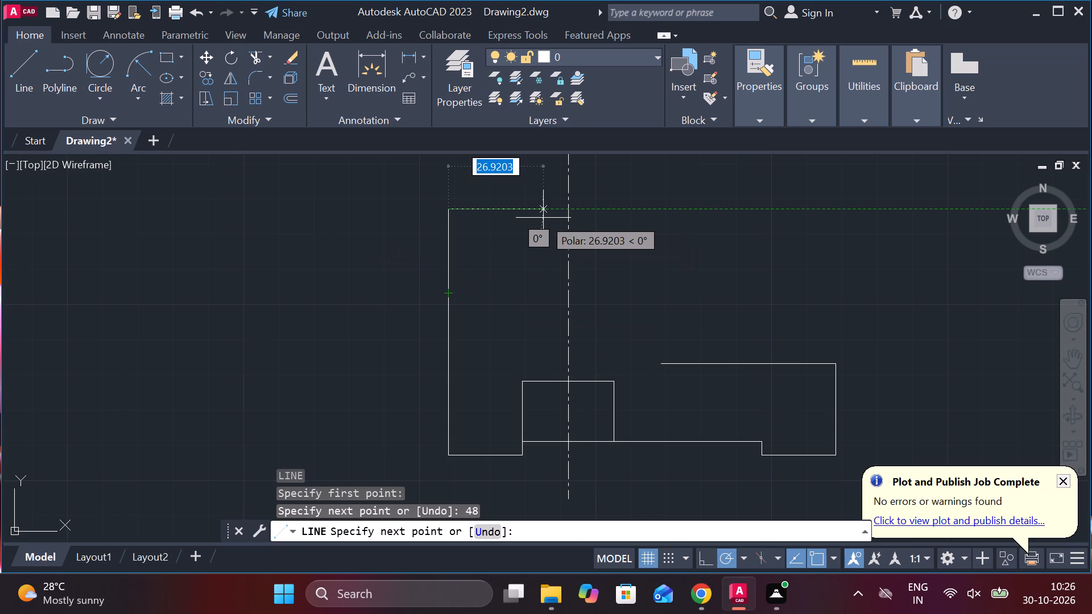
left_click(613, 214)
key("Escape")
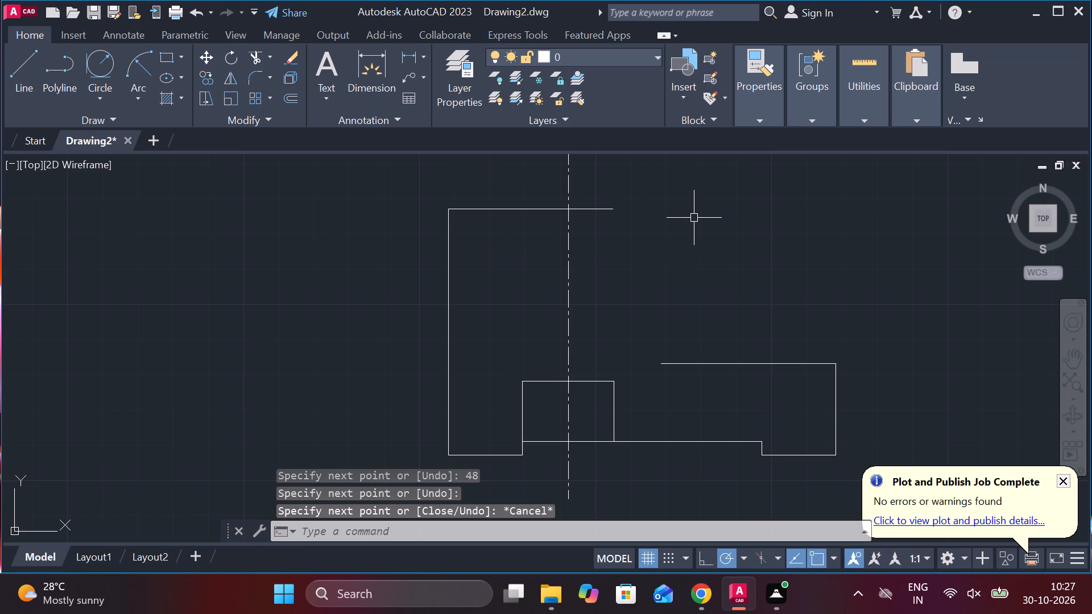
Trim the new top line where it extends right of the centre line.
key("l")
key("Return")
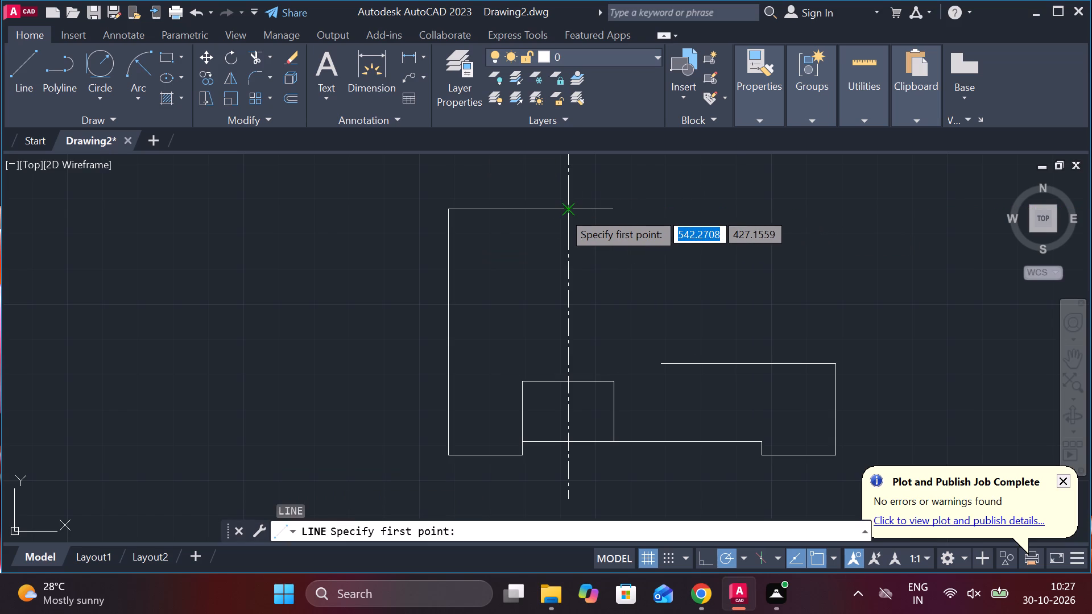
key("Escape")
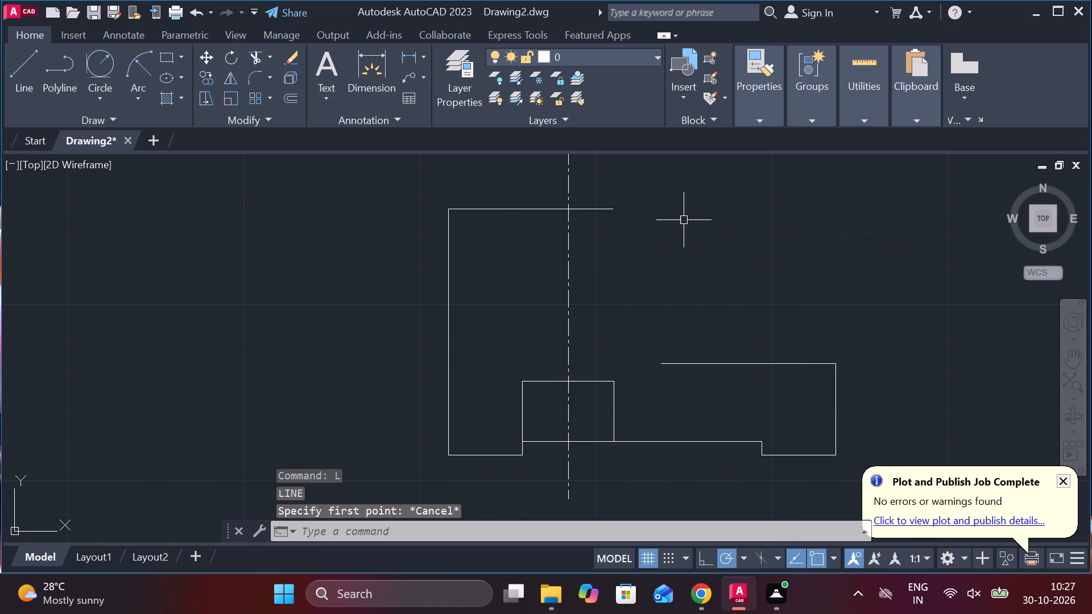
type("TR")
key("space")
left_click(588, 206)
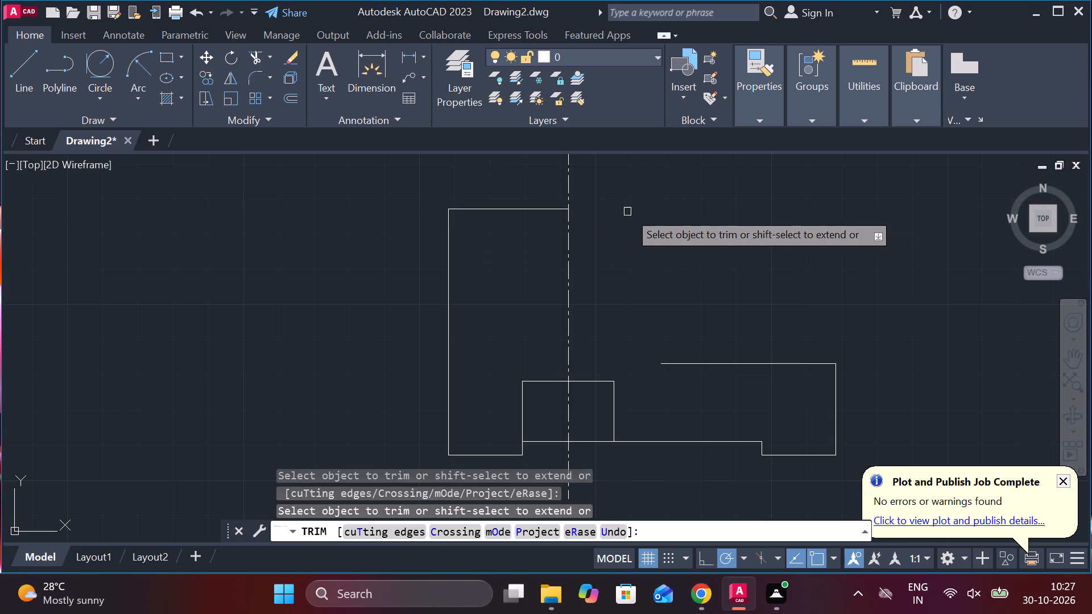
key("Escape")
From the top line's end on the centre line, draw connected lines 22.5 units right and down, stopping above the right shoulder line.
key("l")
key("Return")
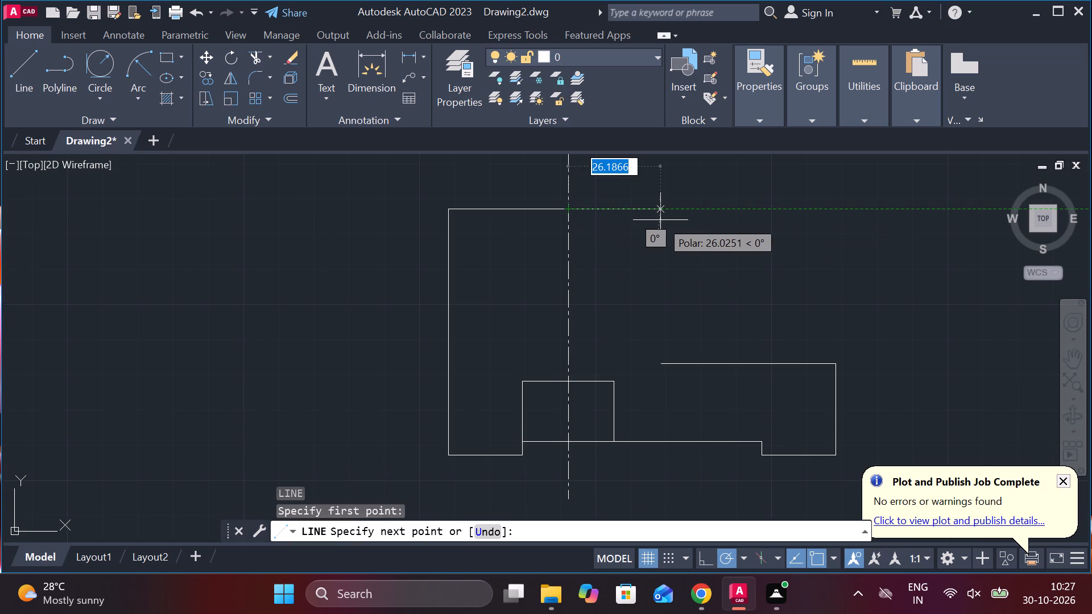
type("22.5")
key("Return")
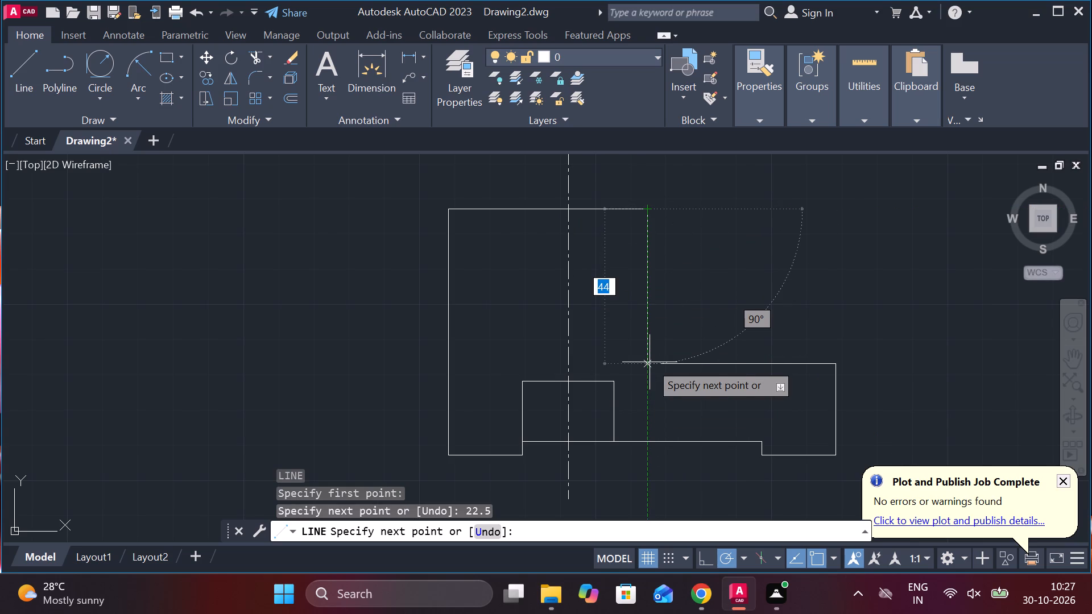
left_click(650, 334)
key("Escape")
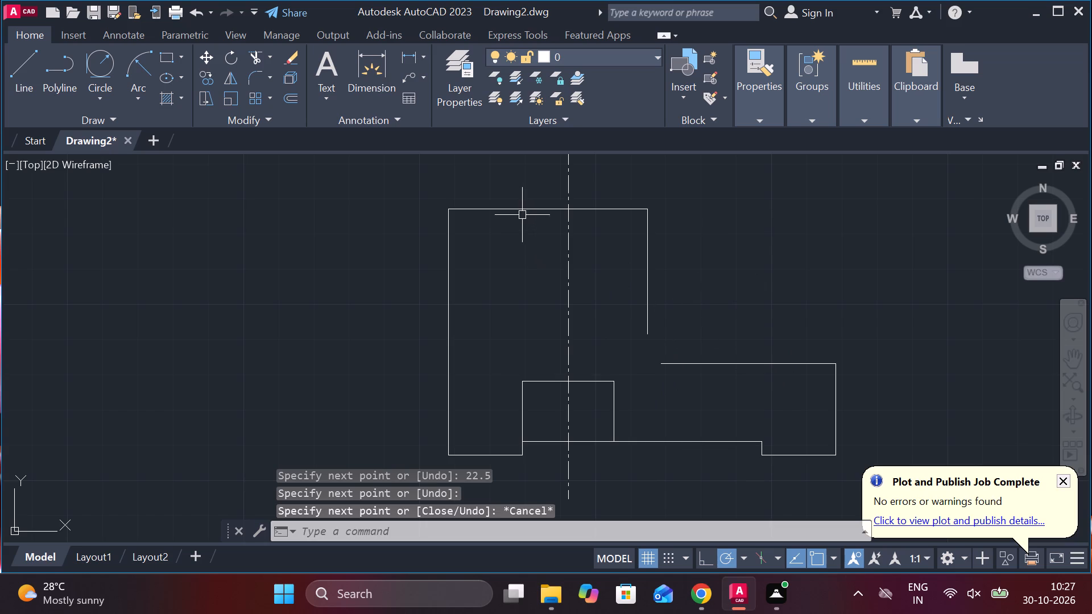
Erase the top horizontal line left of the centre line.
left_click(519, 207)
type("E")
key("space")
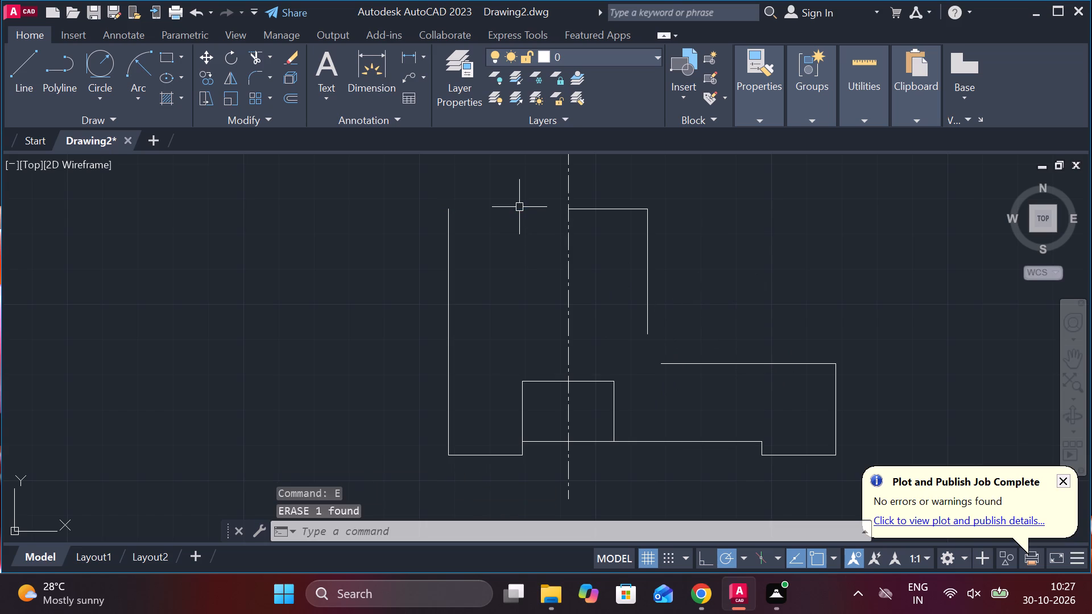
Draw a line 22.5 units left from the top line's end on the centre line.
key("l")
key("Return")
left_click(571, 213)
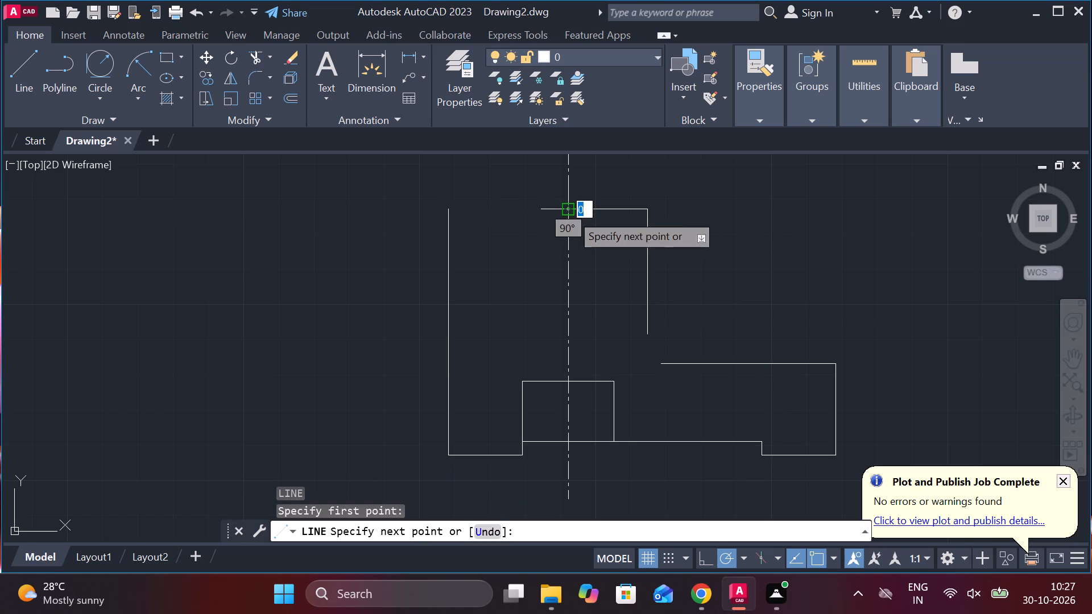
type("22.5")
key("space")
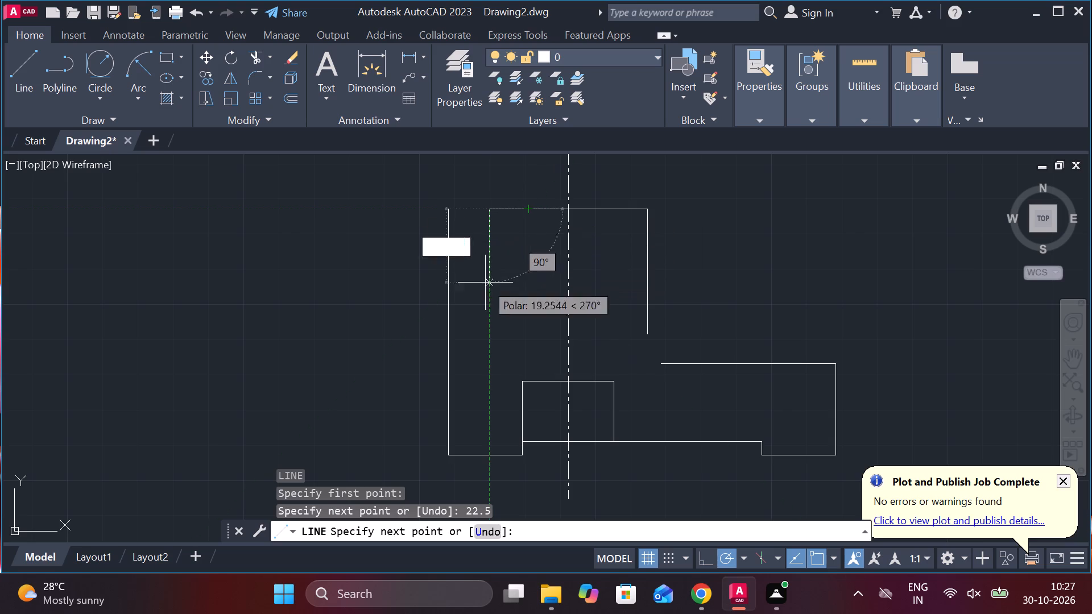
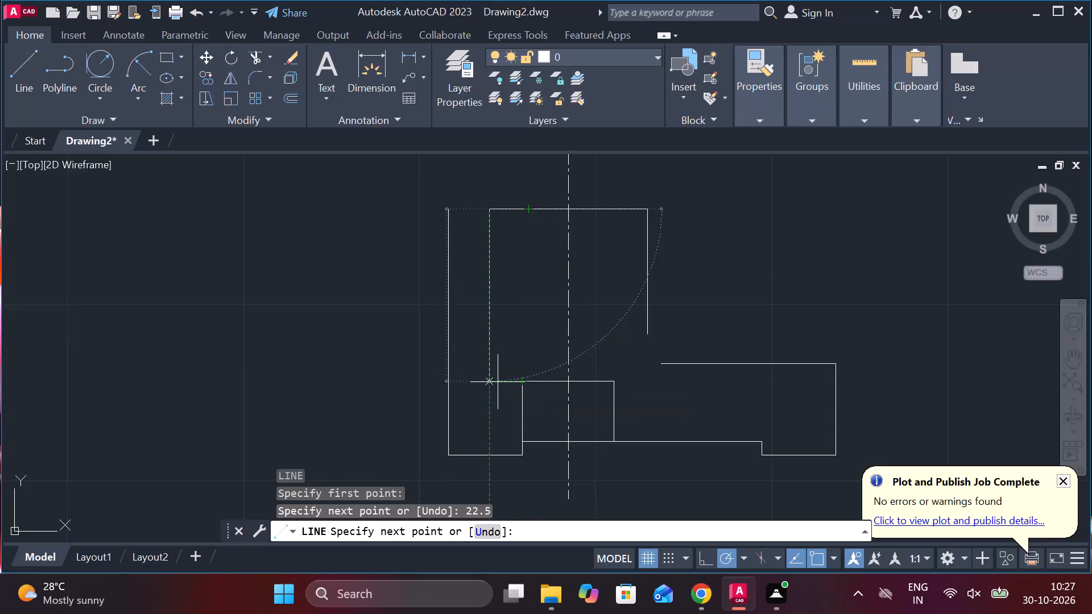
Draw a horizontal line left from the bottom of the upper block's left side, crossing the profile's left vertical line.
left_click(407, 373)
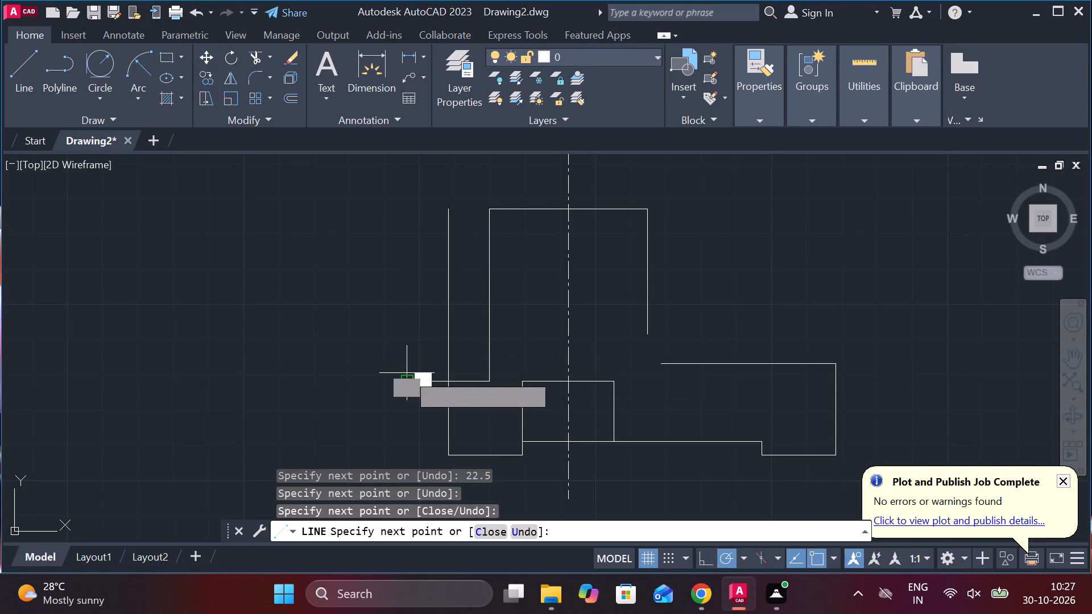
key("Escape")
Trim the new line's overhang beyond the left vertical line and the part of that vertical above the left shoulder.
type("TR")
key("space")
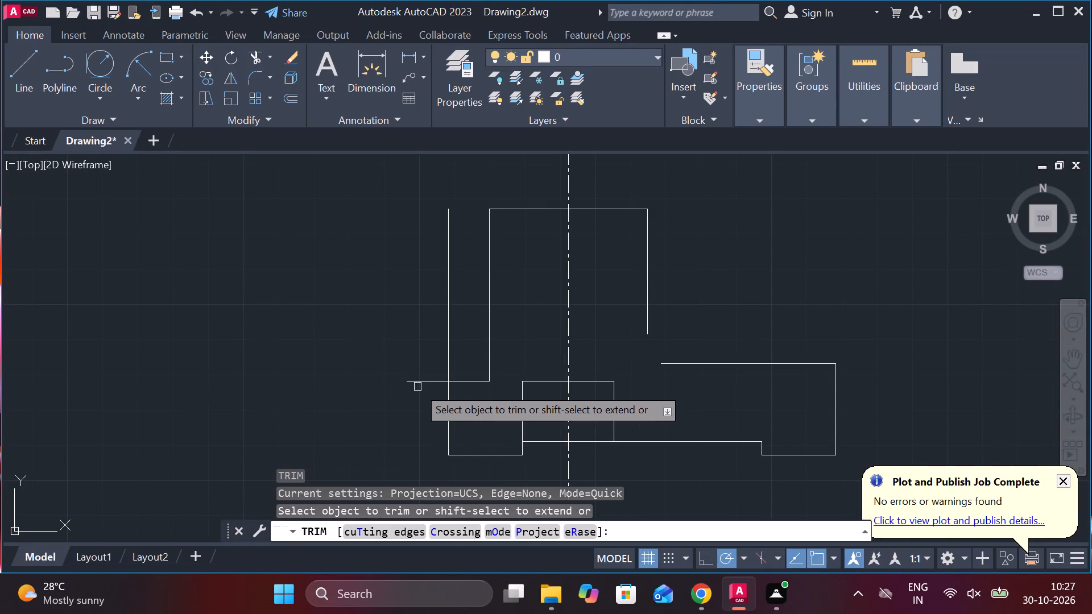
left_click(417, 387)
left_click(425, 381)
left_click(450, 359)
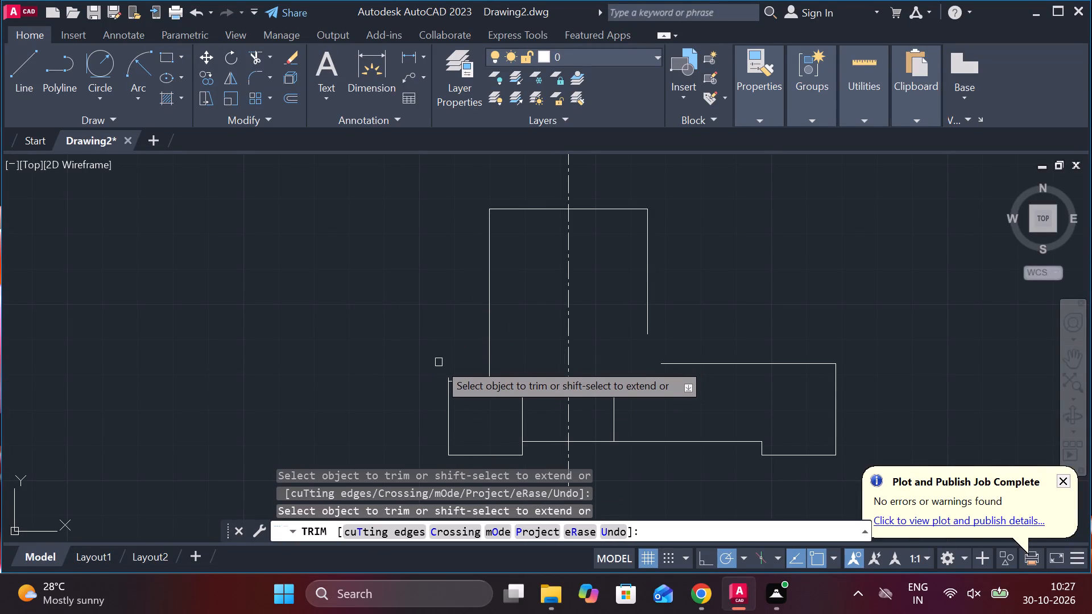
scroll(446, 373, "up", 2)
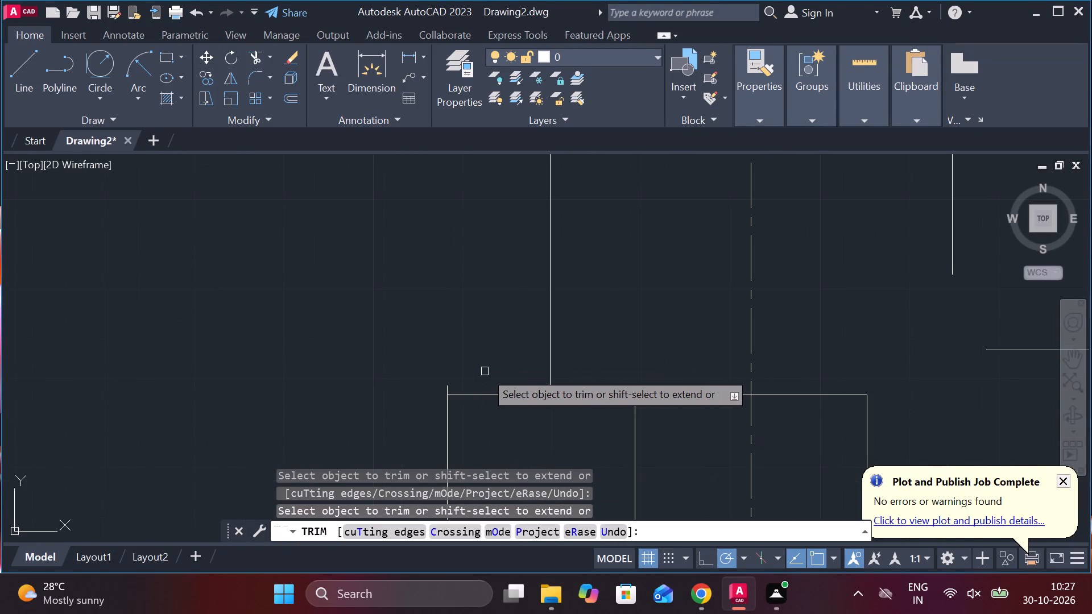
key("Escape")
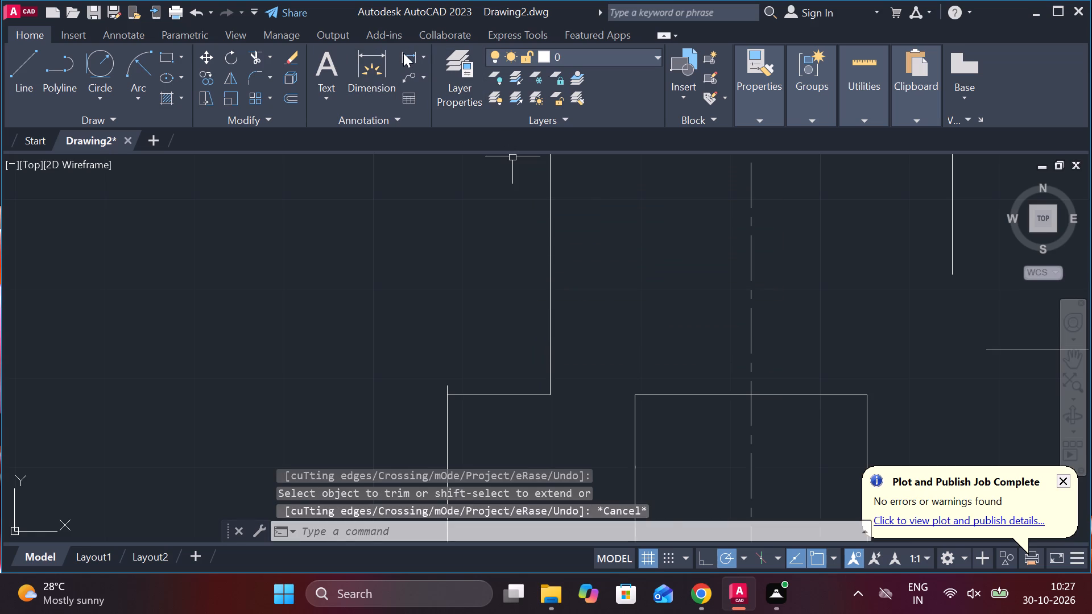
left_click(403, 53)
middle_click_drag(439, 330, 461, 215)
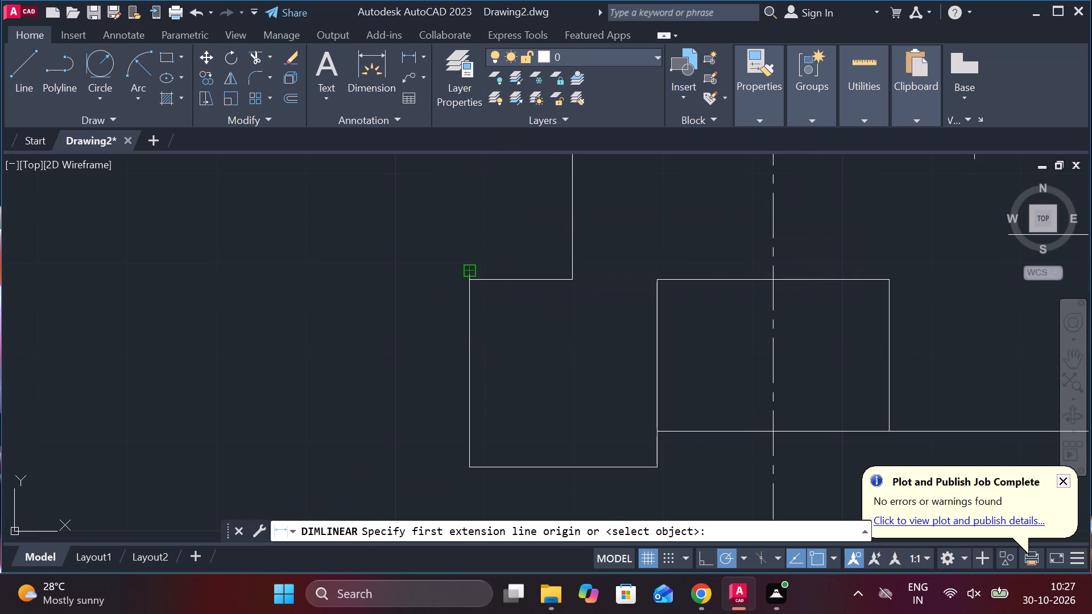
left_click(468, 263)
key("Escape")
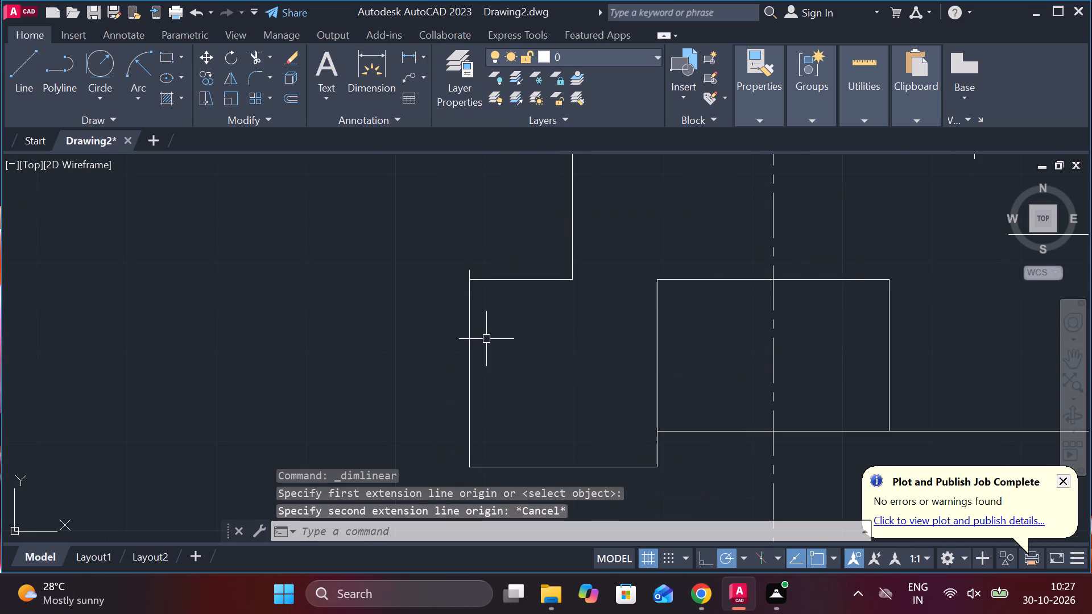
Erase the short horizontal left shoulder line.
middle_click_drag(486, 335, 482, 392)
left_click(522, 332)
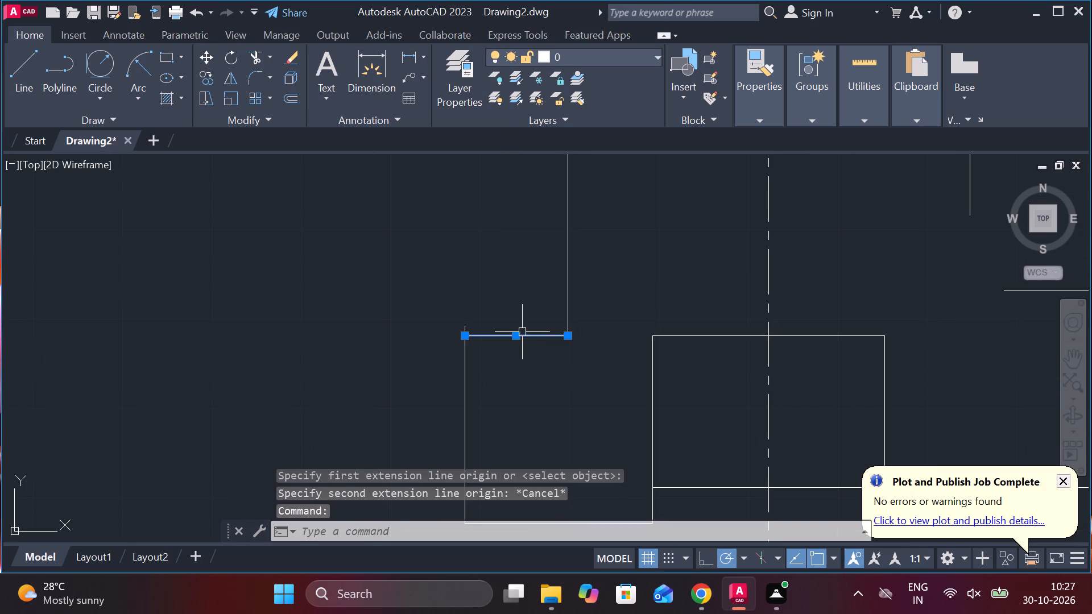
type("E")
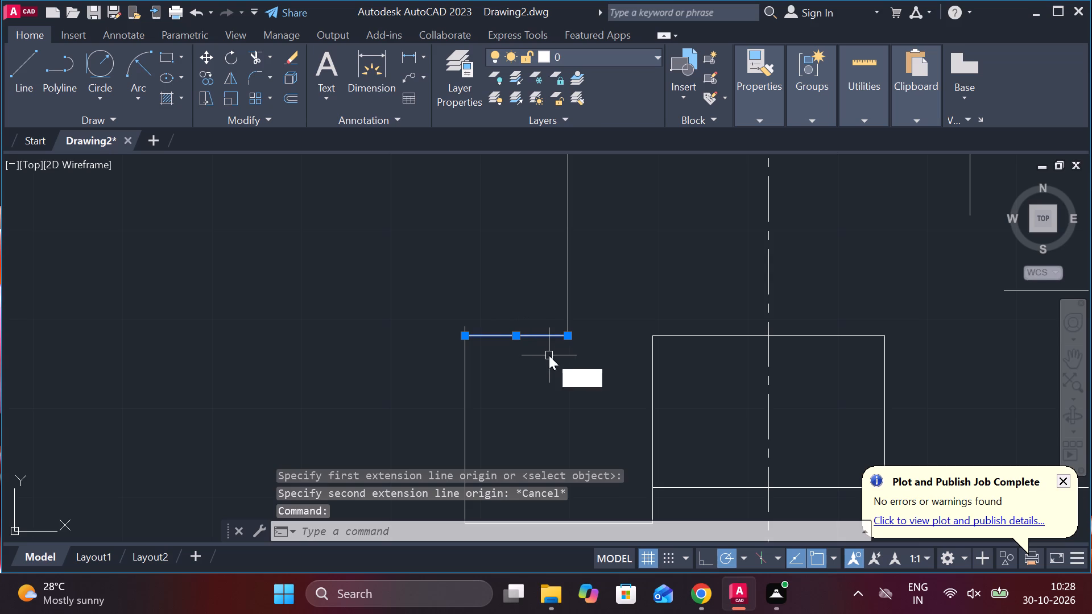
key("space")
Draw a horizontal line right from the left vertical's top end, past the upper block's left side.
key("l")
key("Return")
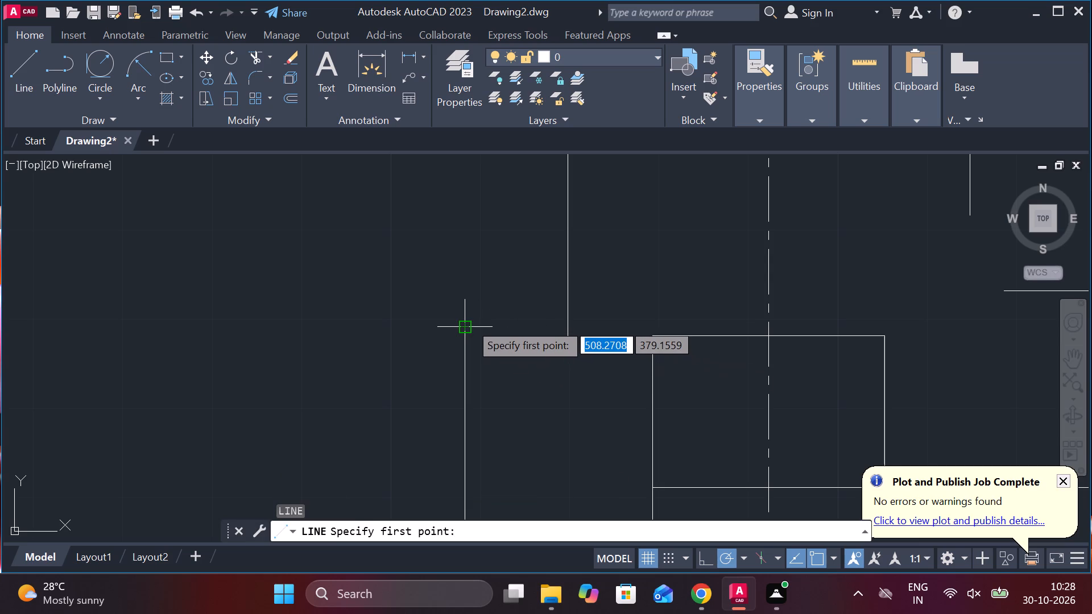
scroll(469, 322, "up", 2)
left_click(448, 329)
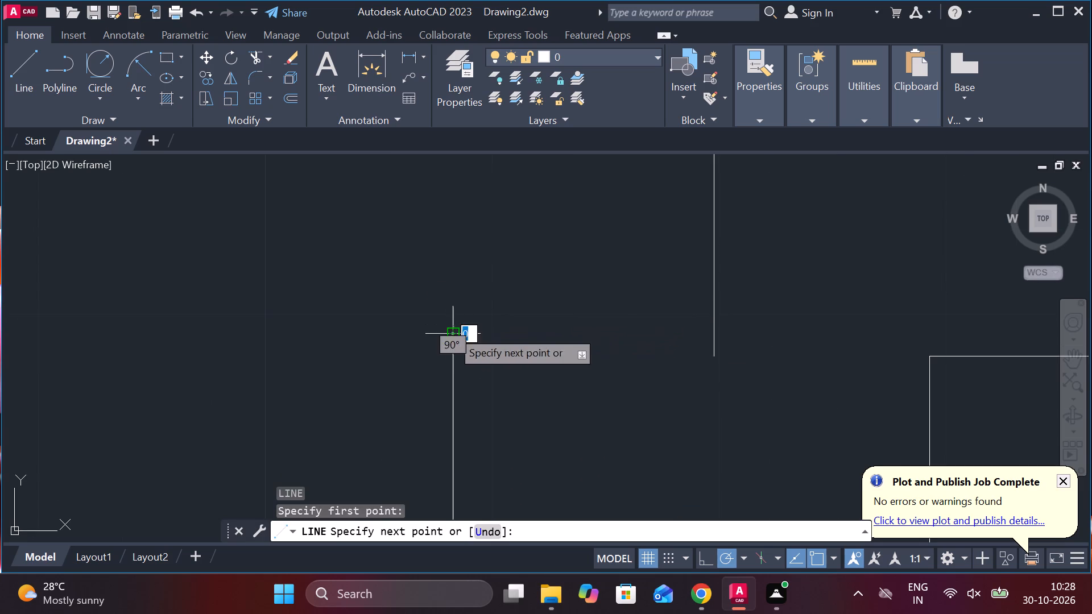
left_click(759, 333)
key("Escape")
Trim the new shoulder line's overhang and the end of the block's left side below it to form a clean corner.
type("TR")
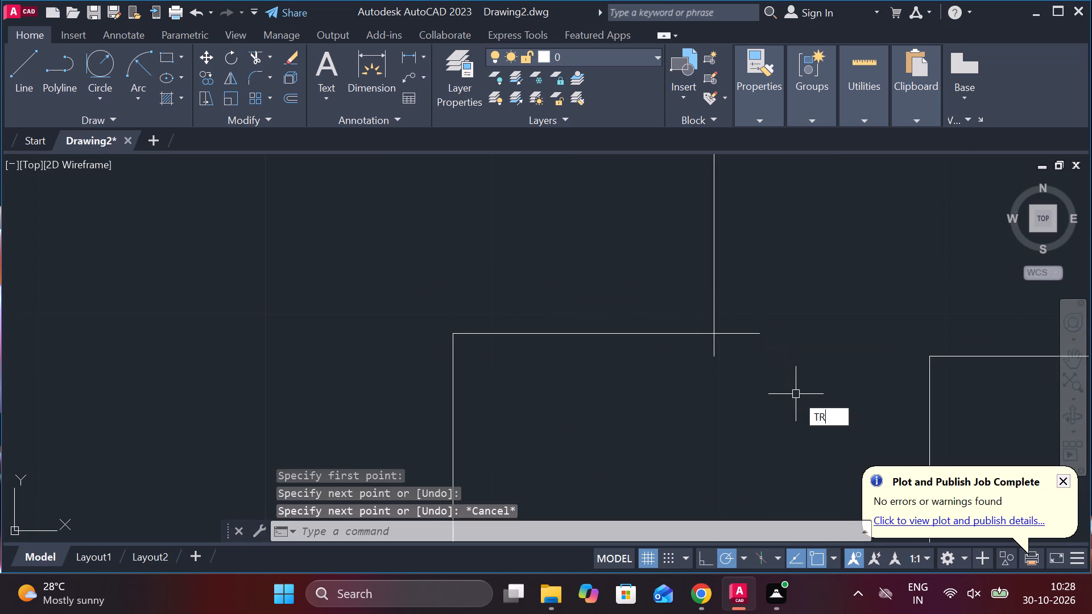
key("space")
left_click(738, 331)
left_click(715, 347)
scroll(723, 356, "down", 1)
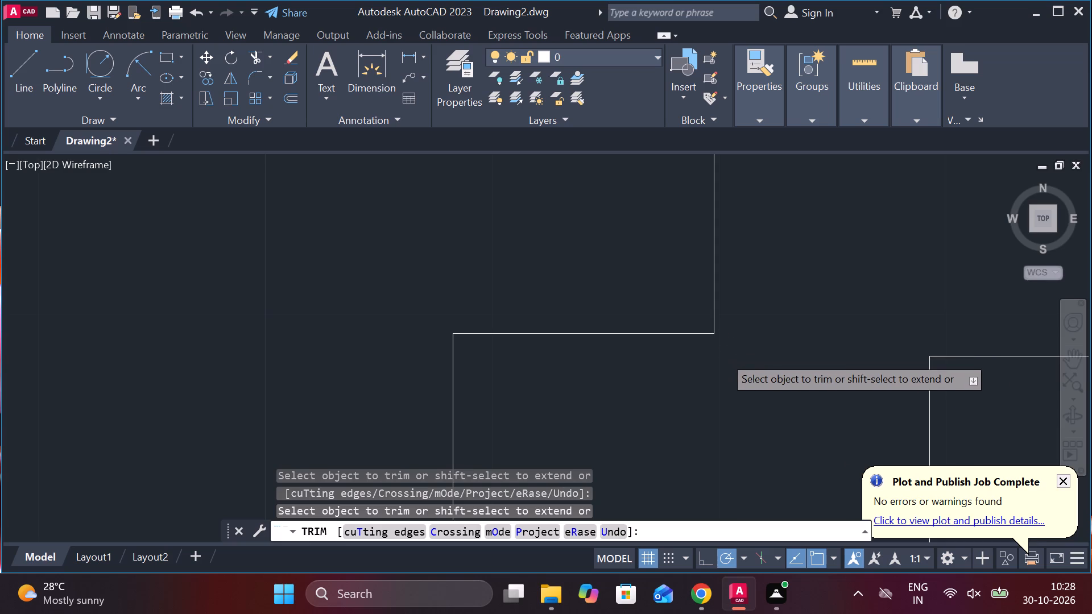
scroll(723, 356, "down", 3)
key("Escape")
Measure the height of the upper block's left side with a linear dimension.
left_click(411, 54)
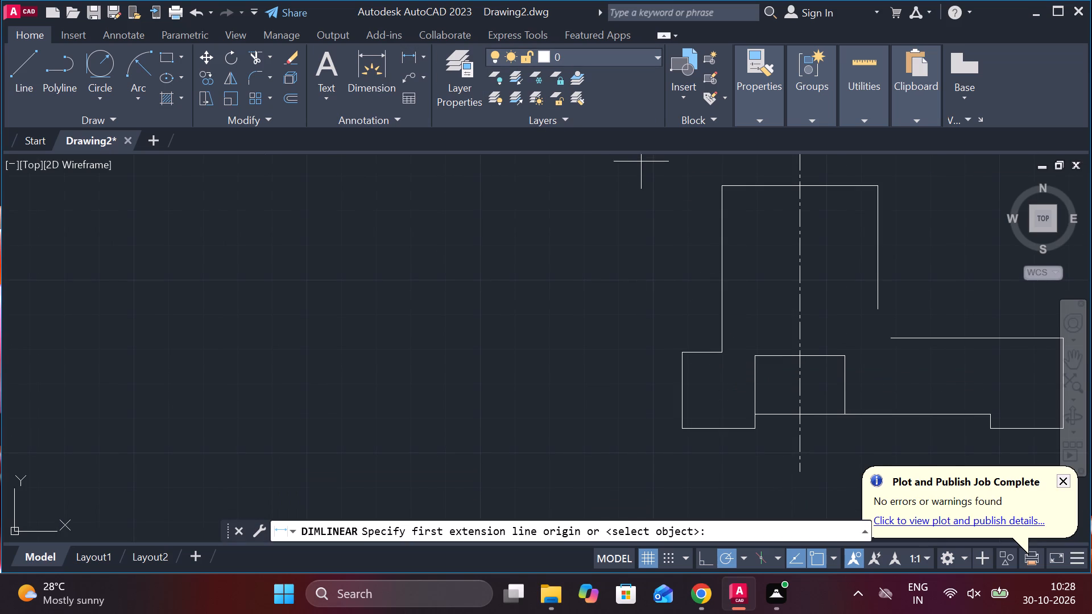
left_click(720, 178)
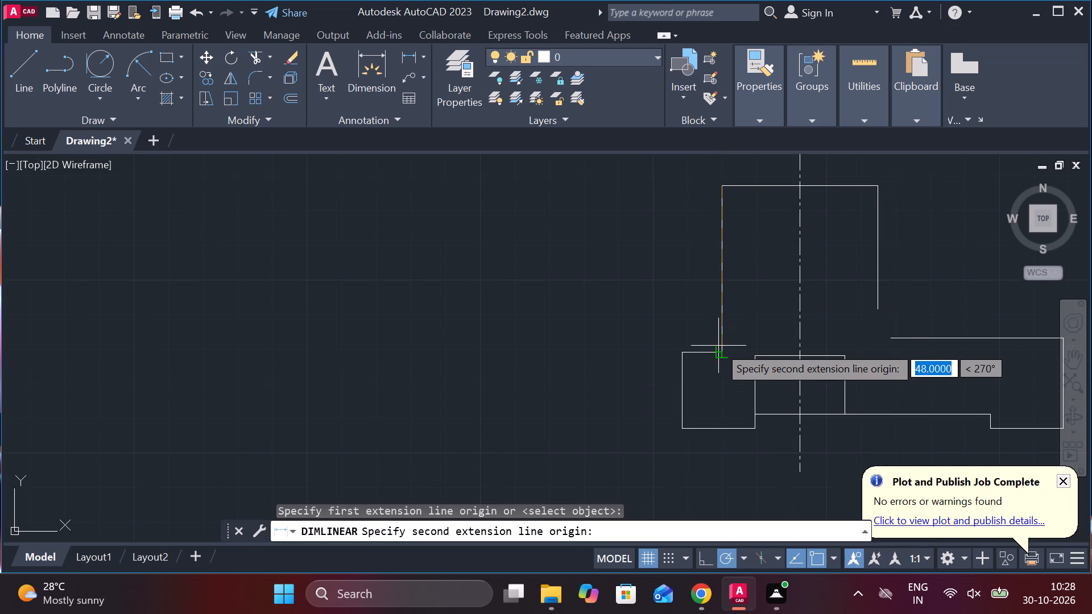
left_click(718, 350)
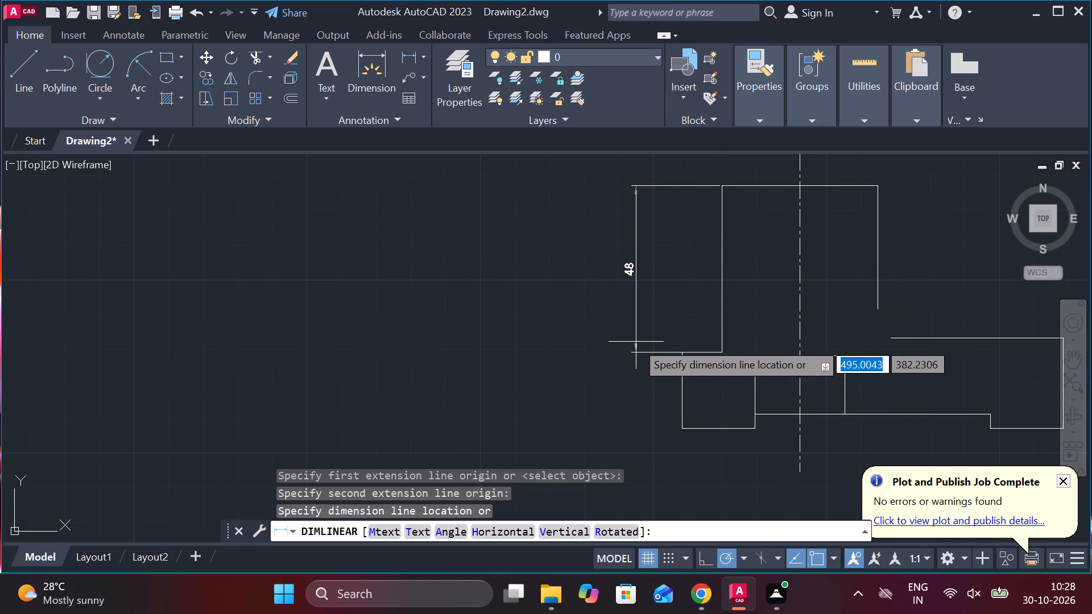
key("Escape")
Stretch the lower end of the upper block's right side down by about 15.3 units, below the right shoulder line's level.
middle_click_drag(618, 342, 384, 306)
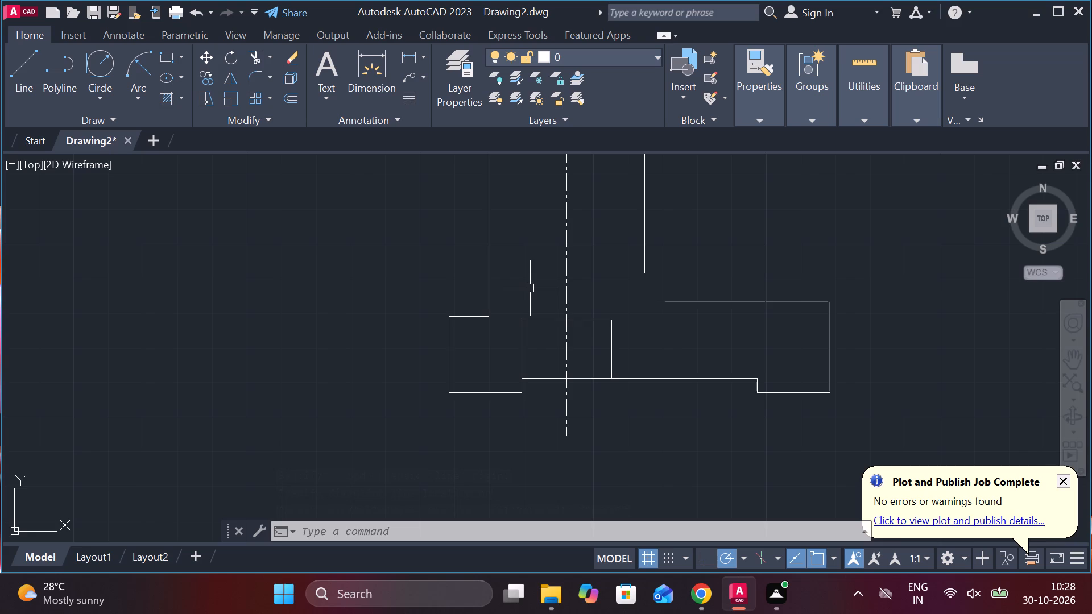
scroll(648, 292, "up", 1)
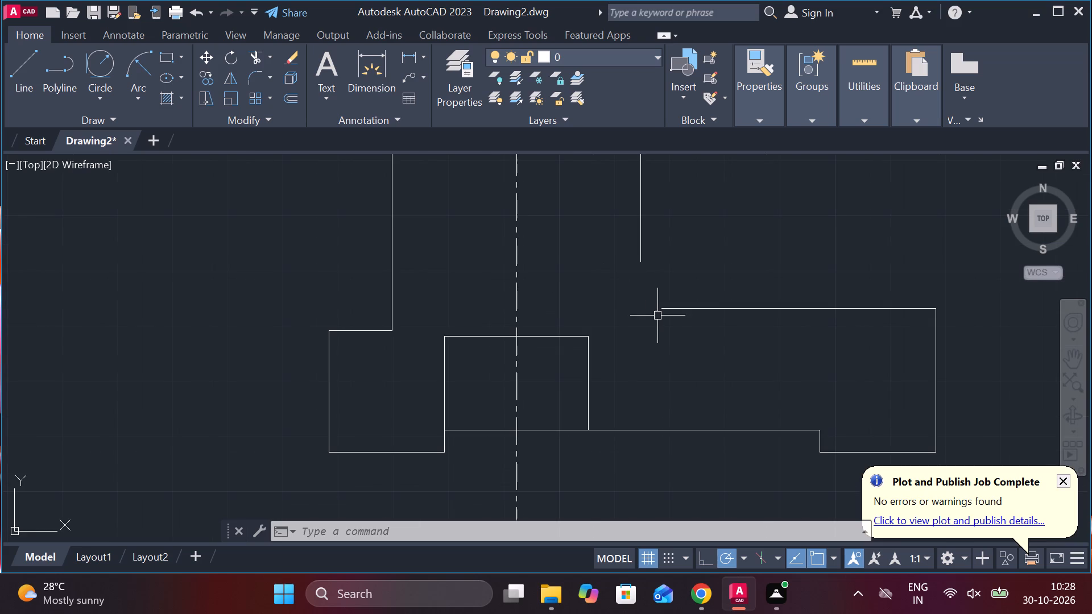
left_click(641, 213)
left_click(642, 263)
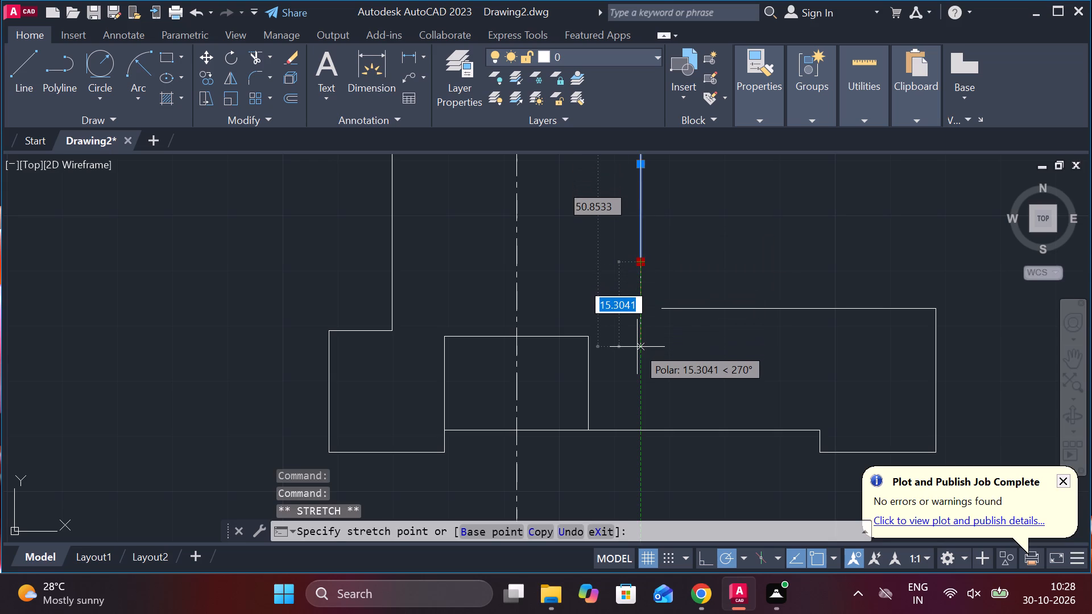
key("Escape")
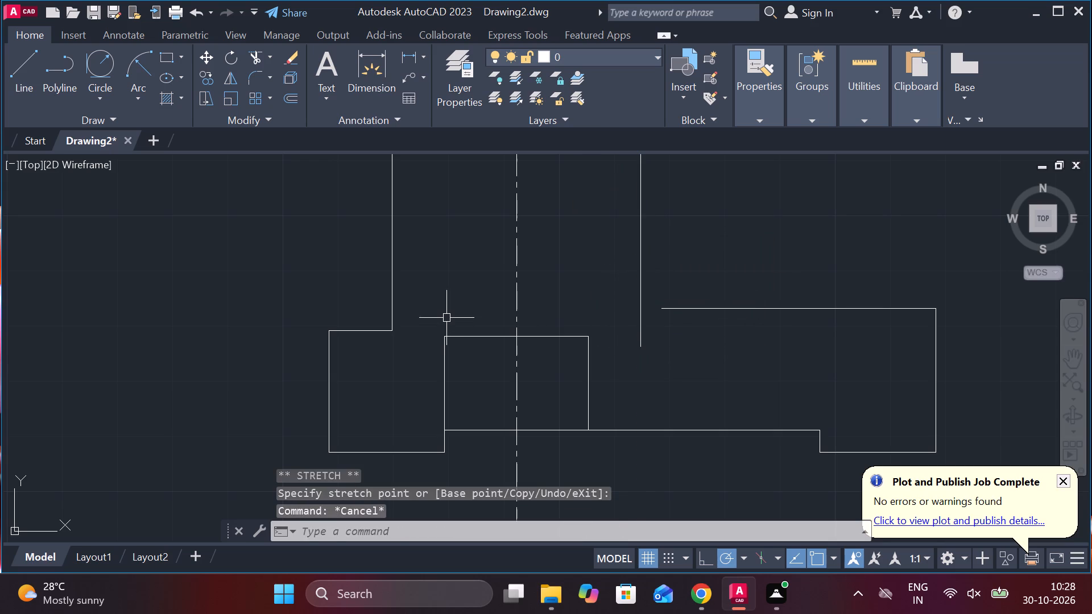
Draw a horizontal line from the left shoulder's inner corner across to just past the block's right side.
key("l")
key("Return")
left_click(395, 331)
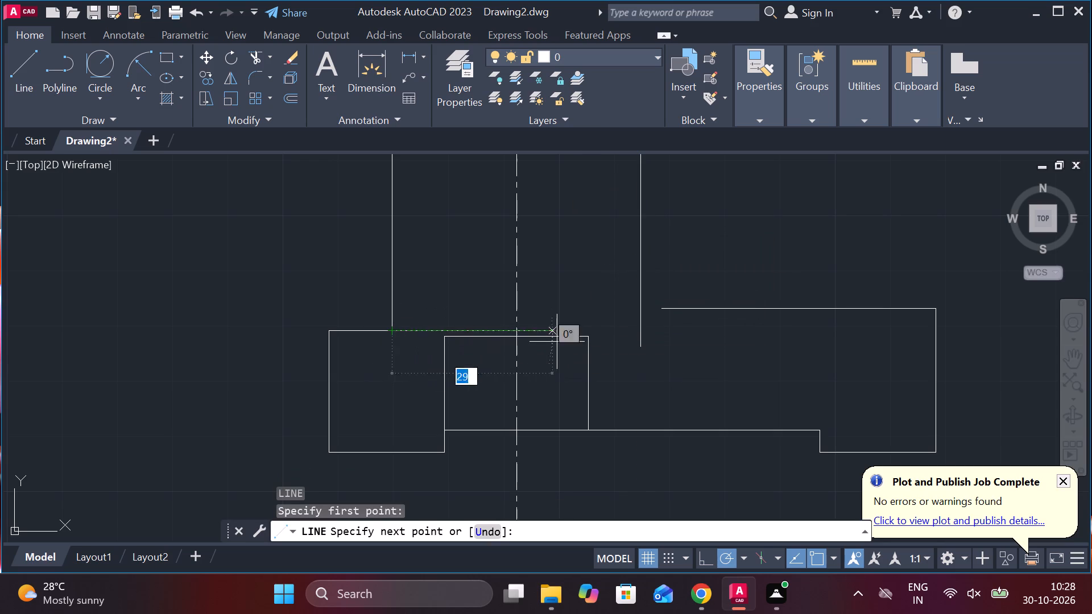
left_click(677, 323)
key("Escape")
Trim the horizontal line between the block's two sides and the part of the right side extending below it.
type("TR")
key("space")
left_click(425, 327)
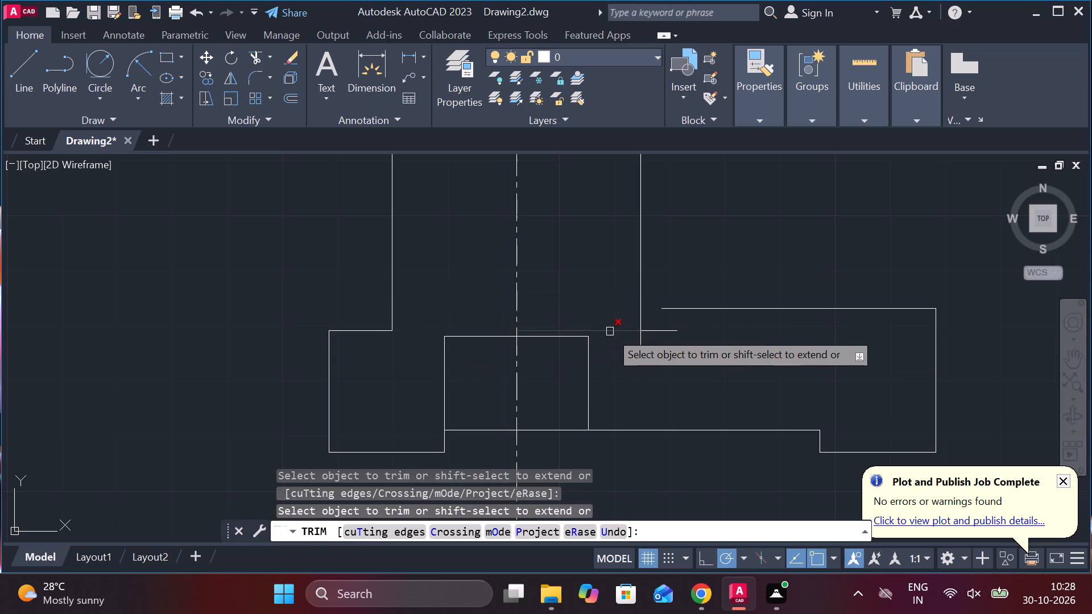
left_click(610, 331)
left_click(643, 345)
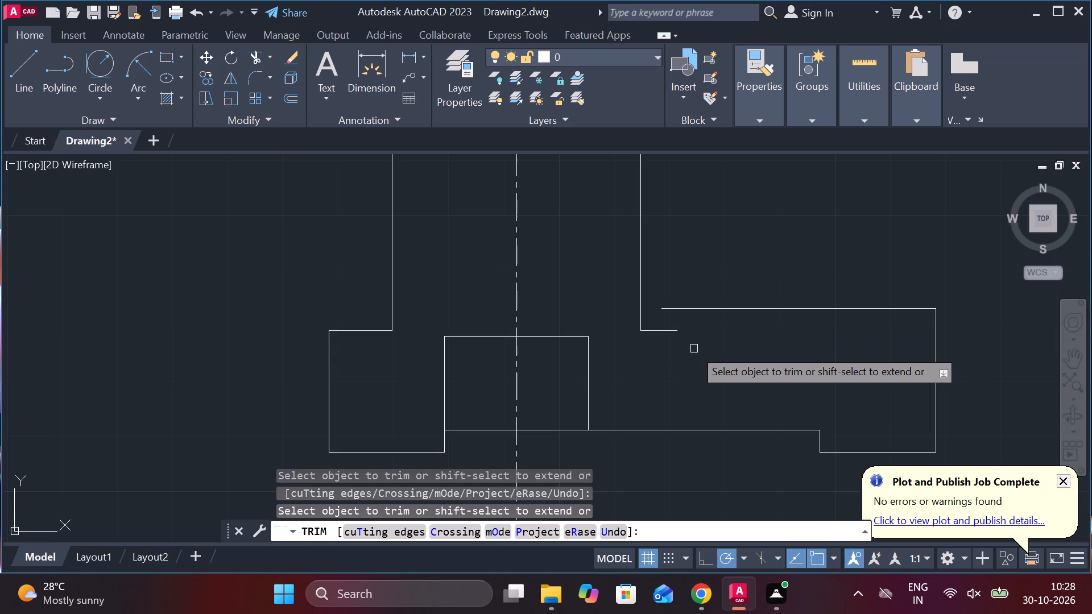
key("Escape")
Measure the width of the left shoulder with a linear dimension.
left_click(407, 63)
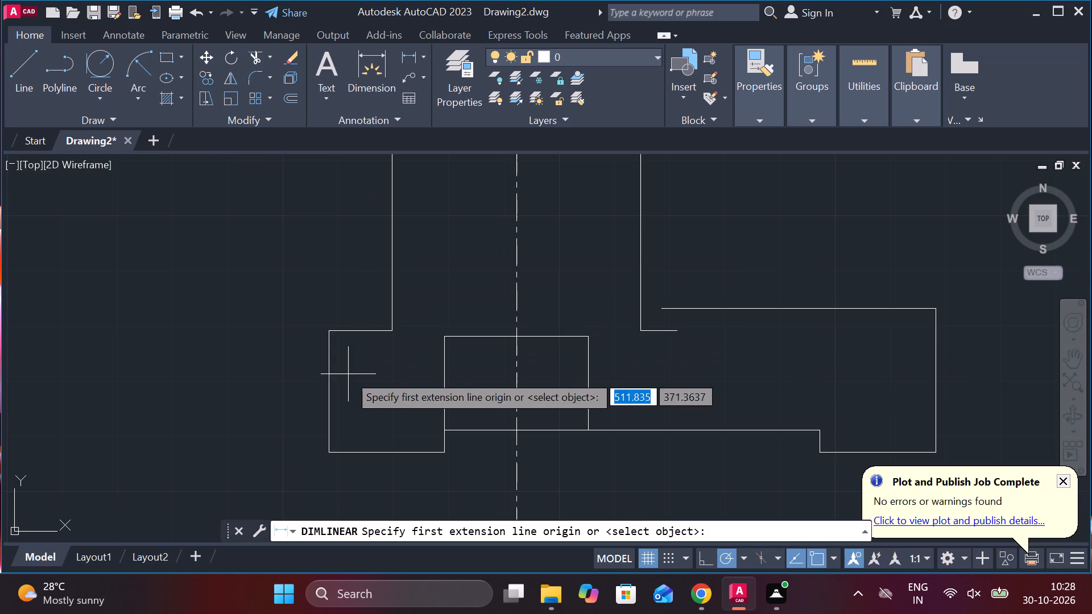
left_click(333, 338)
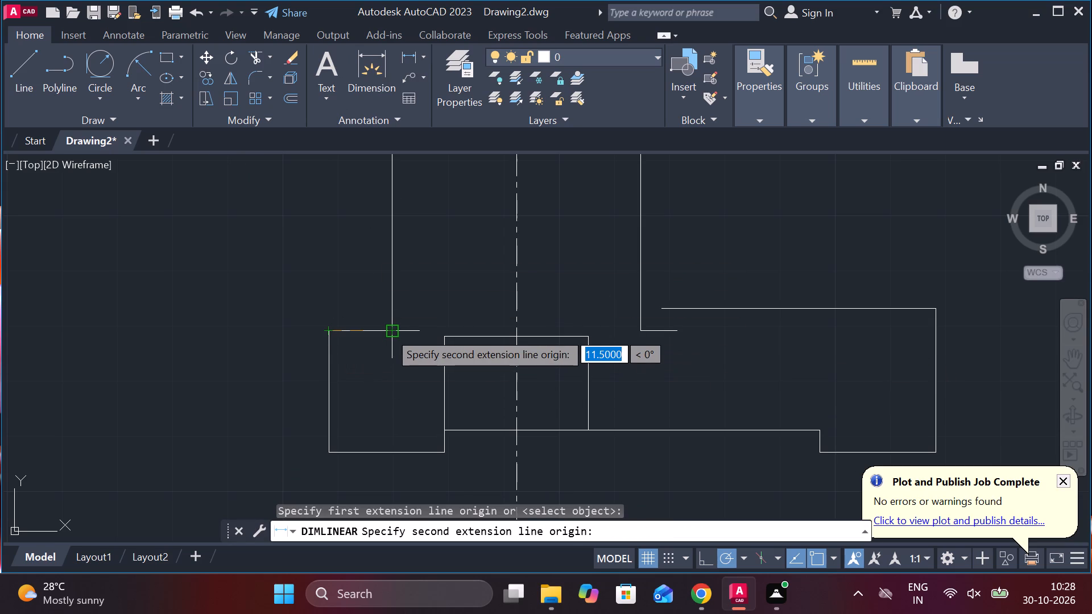
key("Escape")
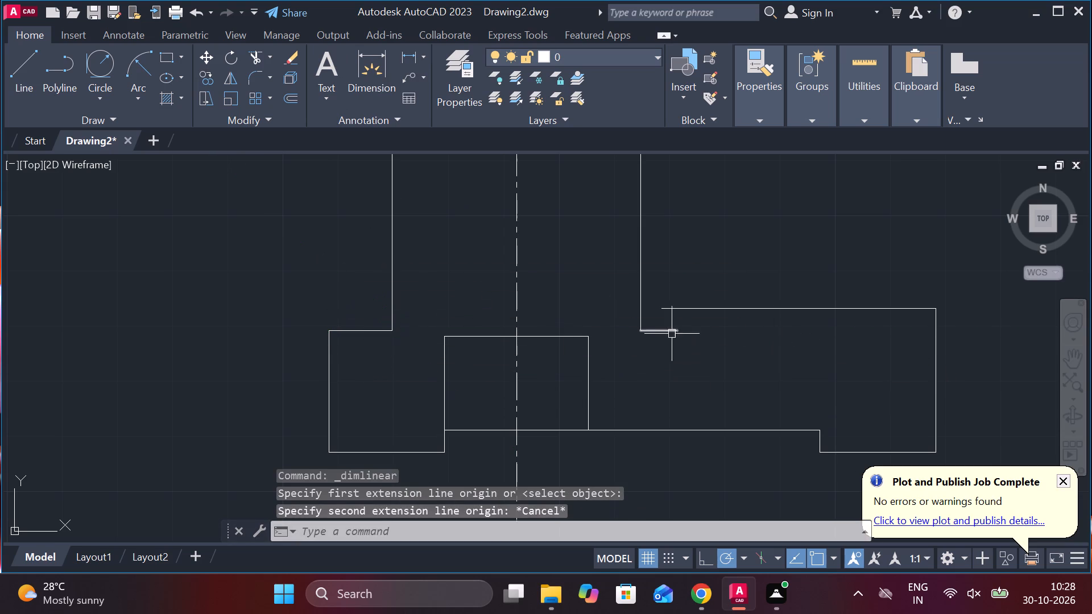
Erase the leftover horizontal stub at the bottom of the block's right side.
left_click(657, 333)
type("E")
key("space")
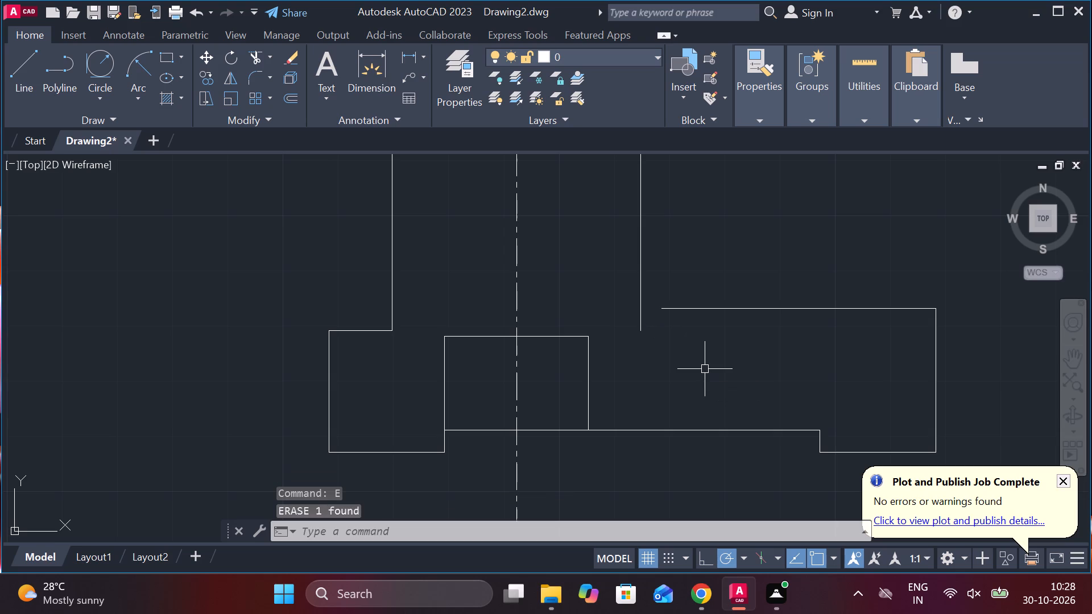
From the bottom of the block's right side, draw connected lines 11.5 units right and up past the right shoulder line.
key("l")
key("Return")
left_click(638, 333)
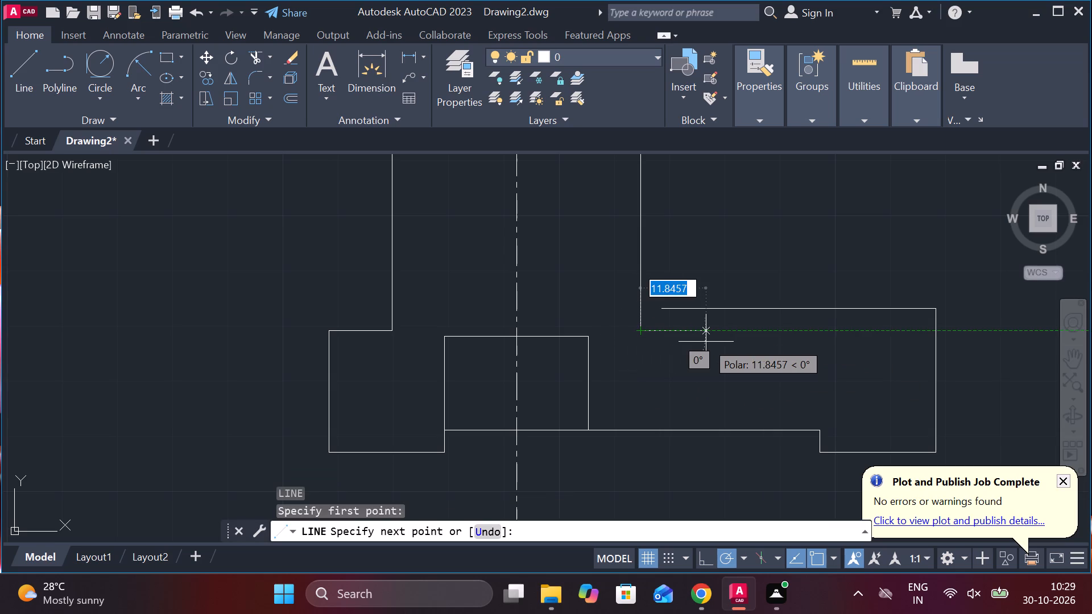
type("11.5")
key("space")
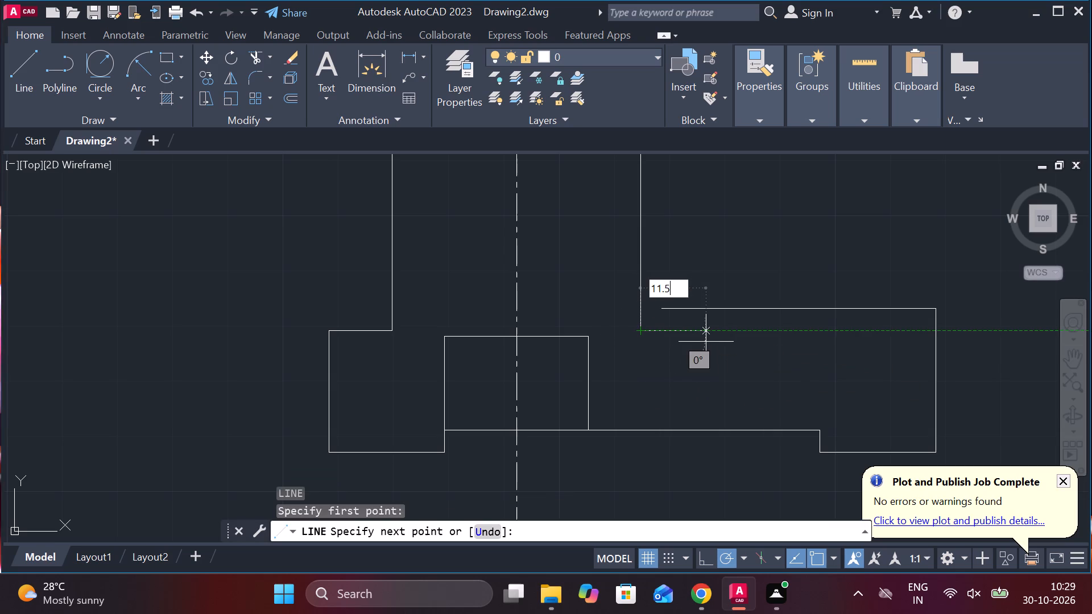
left_click(700, 258)
key("Escape")
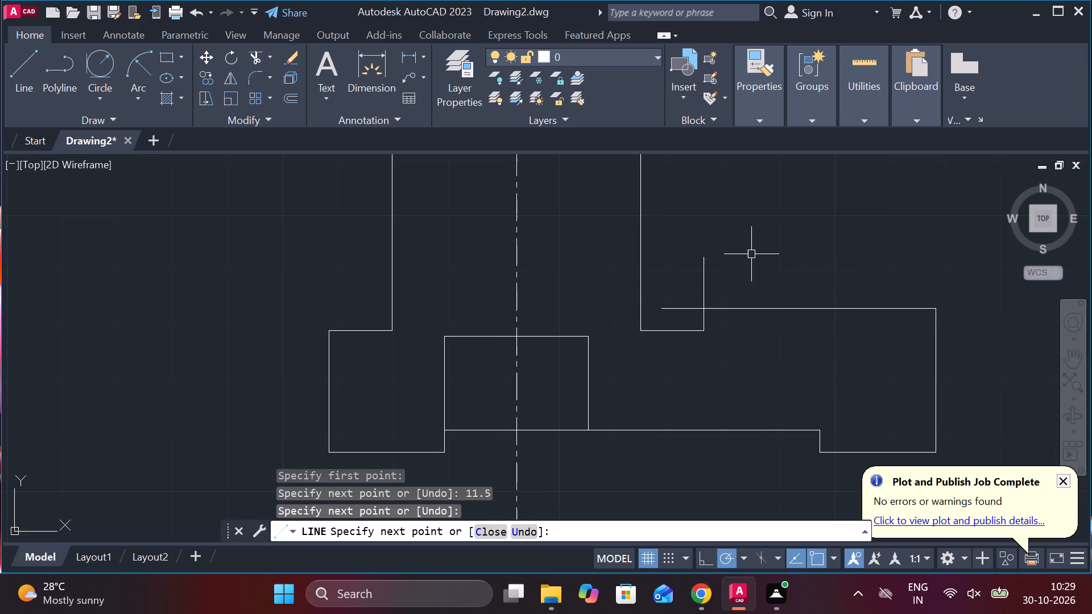
Trim the new vertical above the right shoulder line and the shoulder line's overhang left of that vertical.
type("TR")
key("space")
left_click(703, 276)
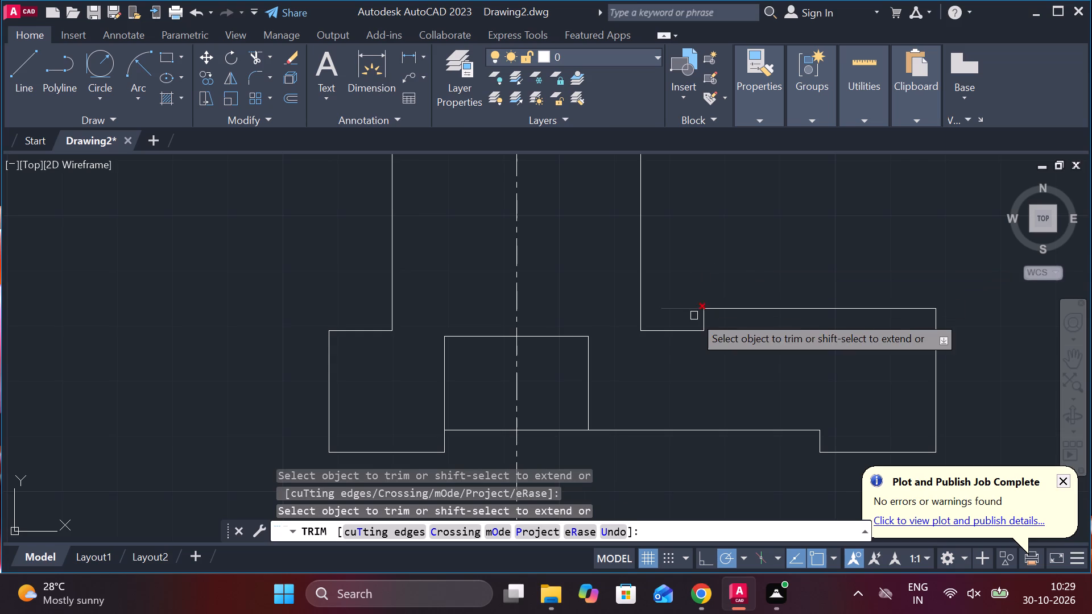
left_click(688, 306)
scroll(779, 239, "down", 2)
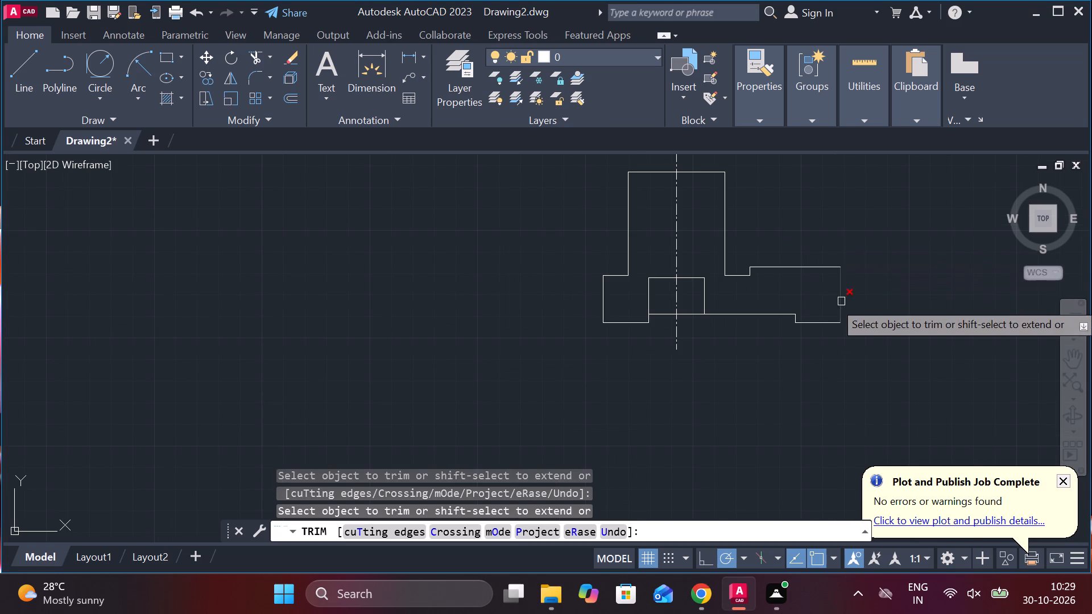
middle_click_drag(748, 420, 655, 449)
middle_click_drag(727, 381, 697, 380)
key("Escape")
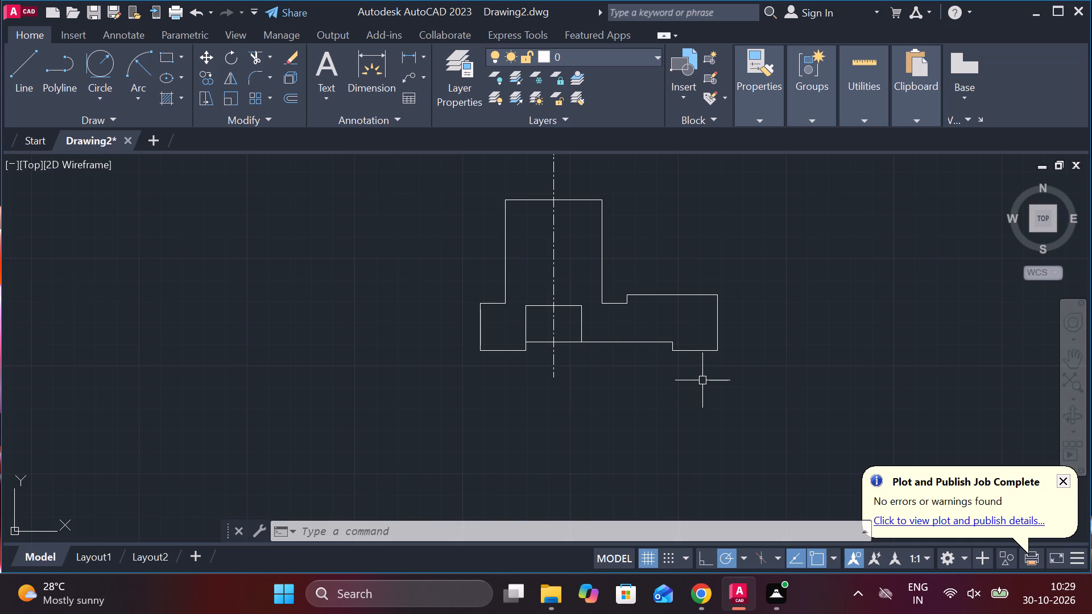
Erase the vertical centre line running through the long-shank bolt view that stands apart from the block.
scroll(702, 380, "down", 1)
middle_click_drag(816, 356, 768, 356)
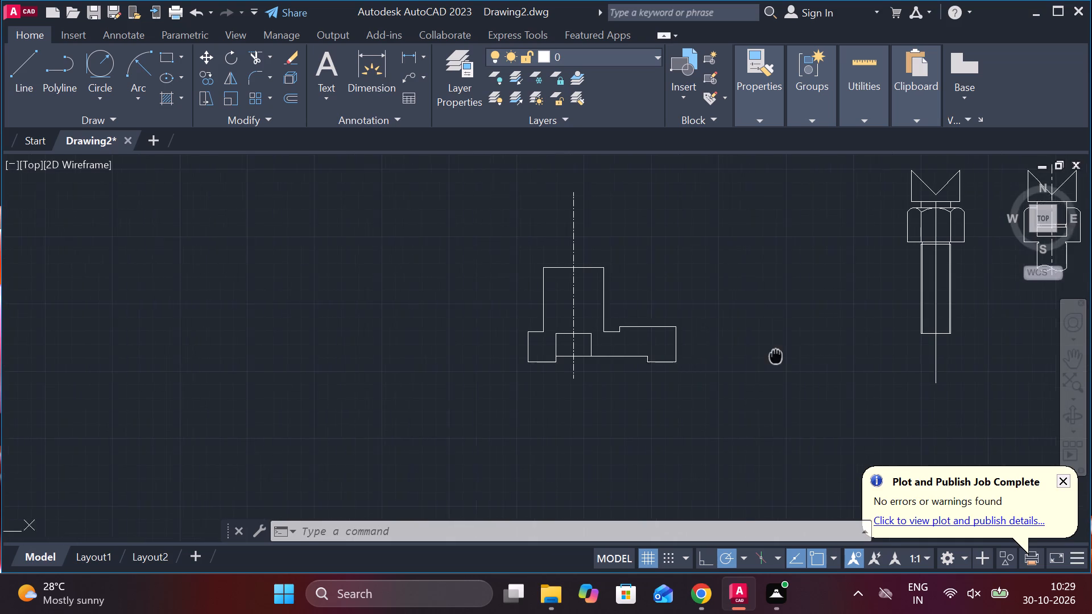
middle_click_drag(768, 356, 752, 368)
left_click(905, 372)
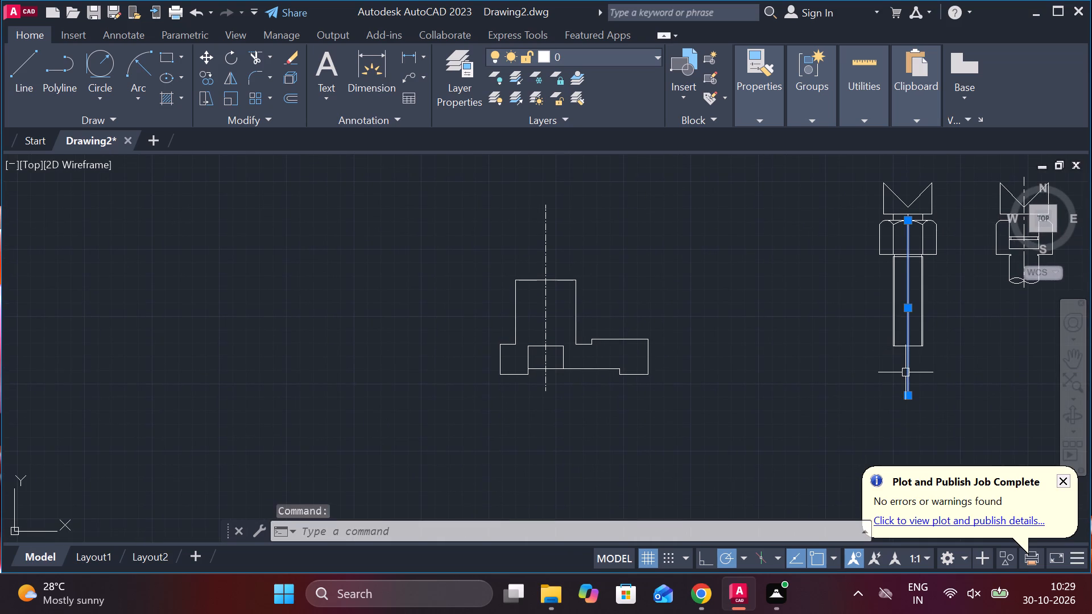
type("E")
key("space")
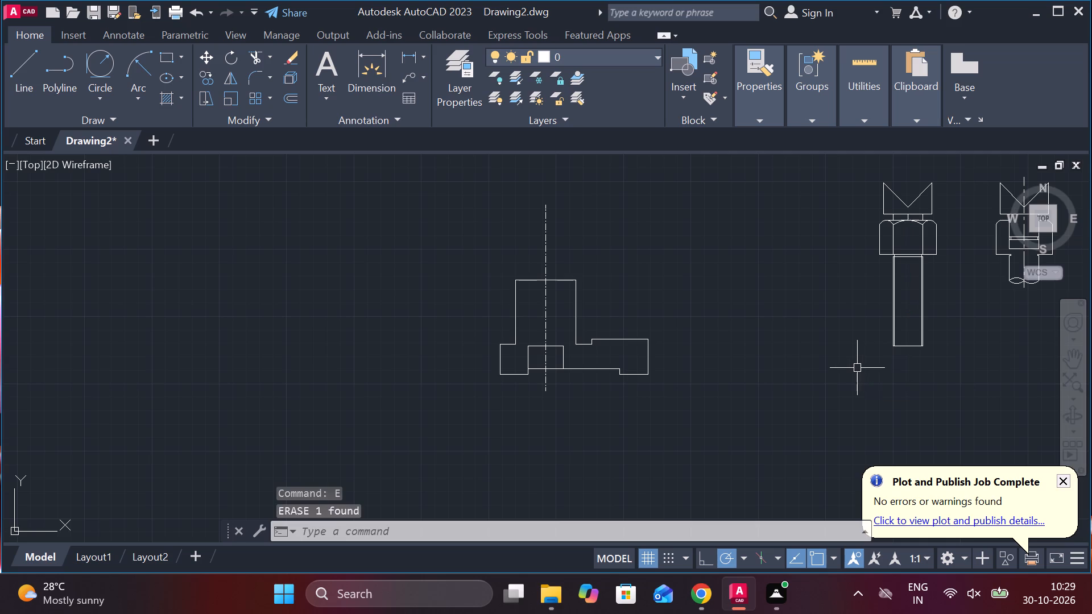
Move the long-shank bolt view by its shank's bottom midpoint onto the block's centre line, ending inside the small rectangle at the base.
middle_click_drag(879, 374, 793, 376)
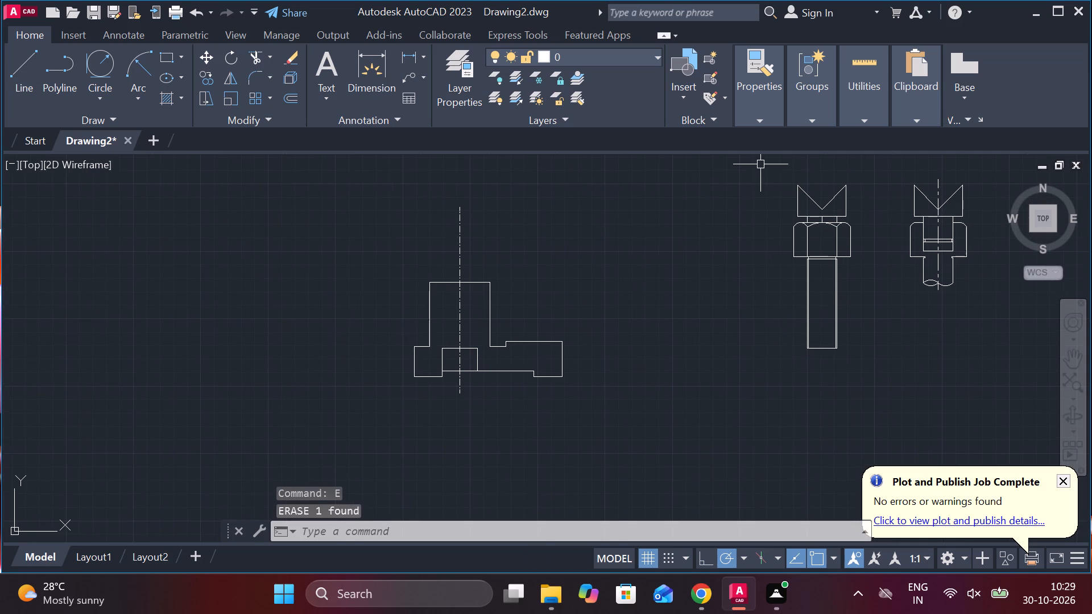
left_click(762, 161)
left_click(870, 376)
key("m")
key("Return")
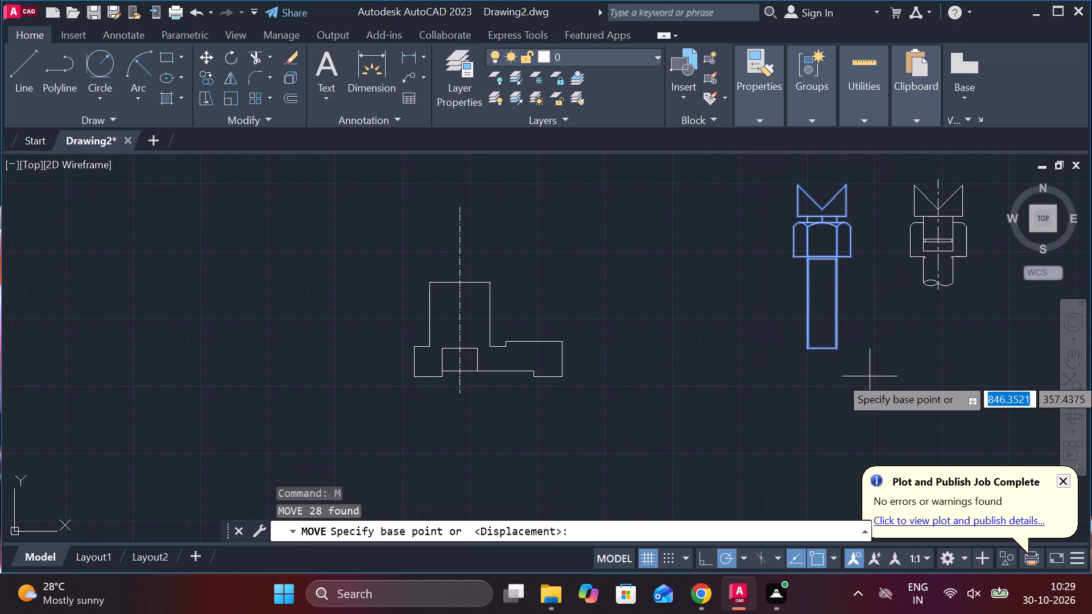
left_click(820, 344)
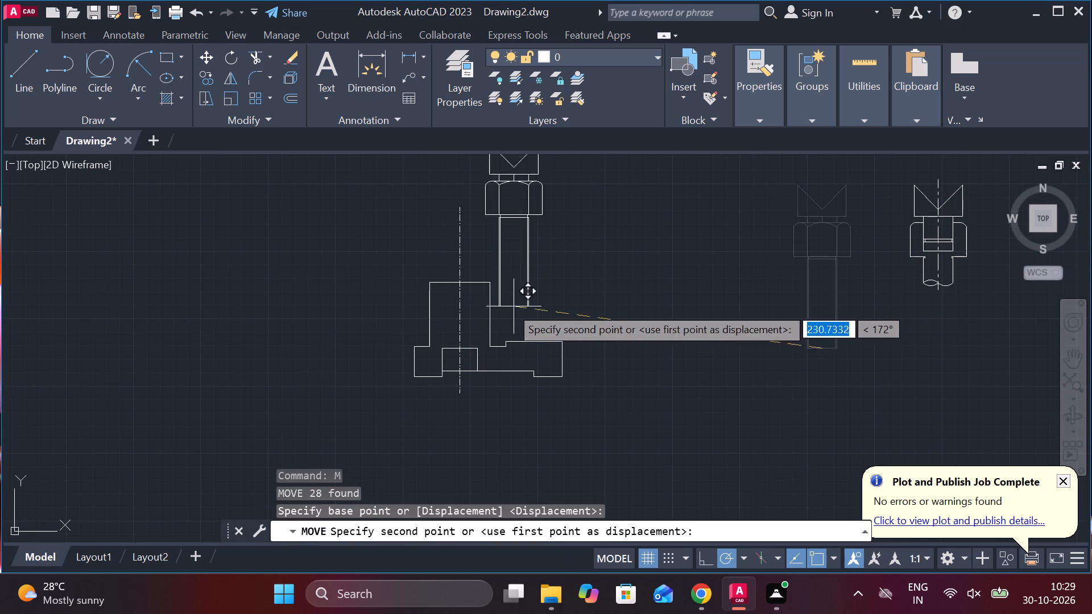
scroll(445, 345, "up", 3)
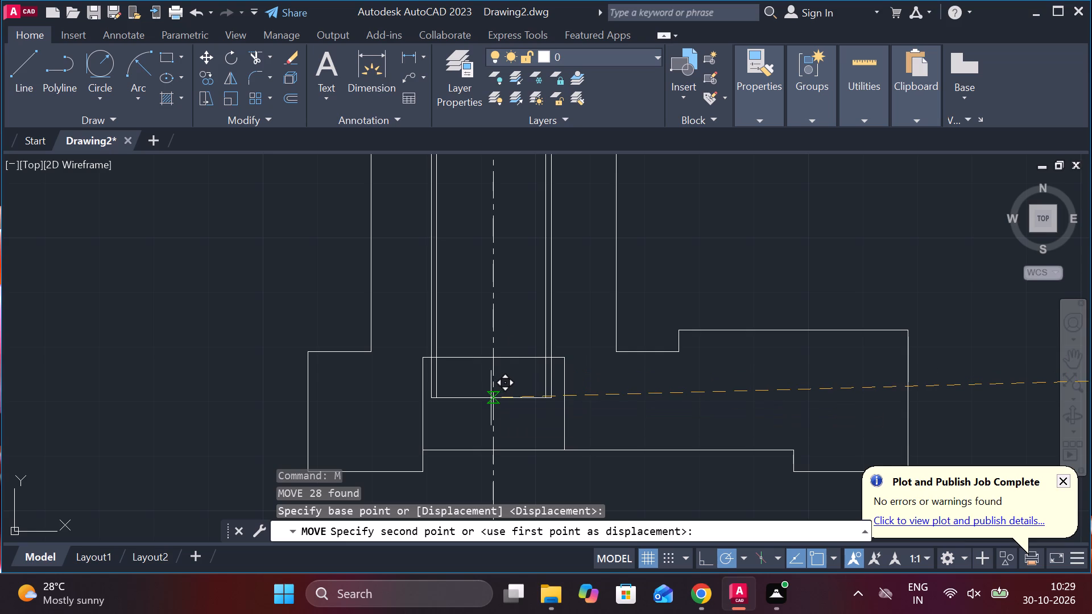
left_click(491, 398)
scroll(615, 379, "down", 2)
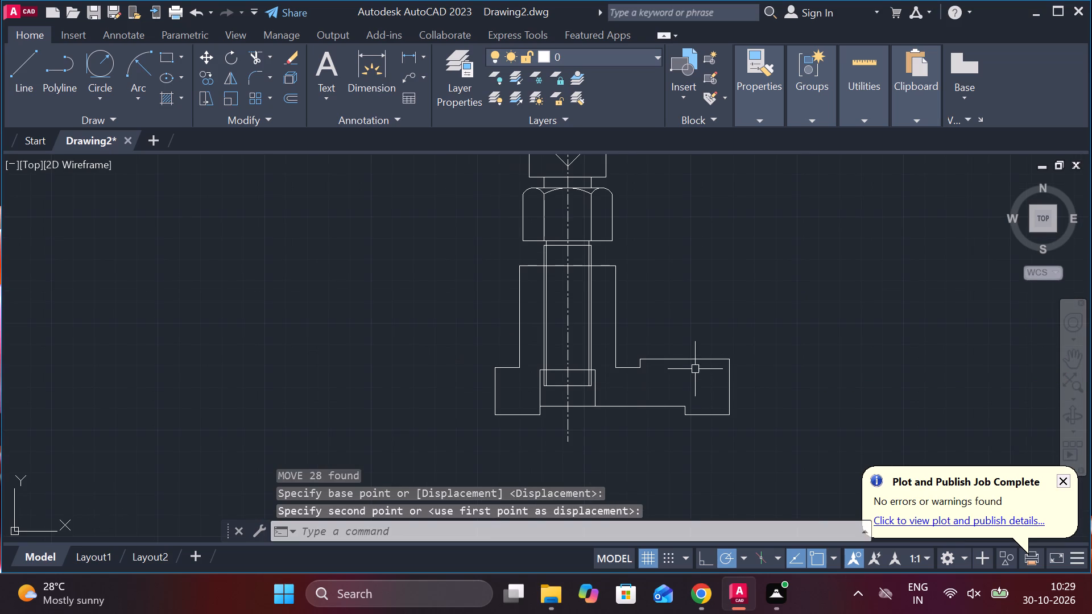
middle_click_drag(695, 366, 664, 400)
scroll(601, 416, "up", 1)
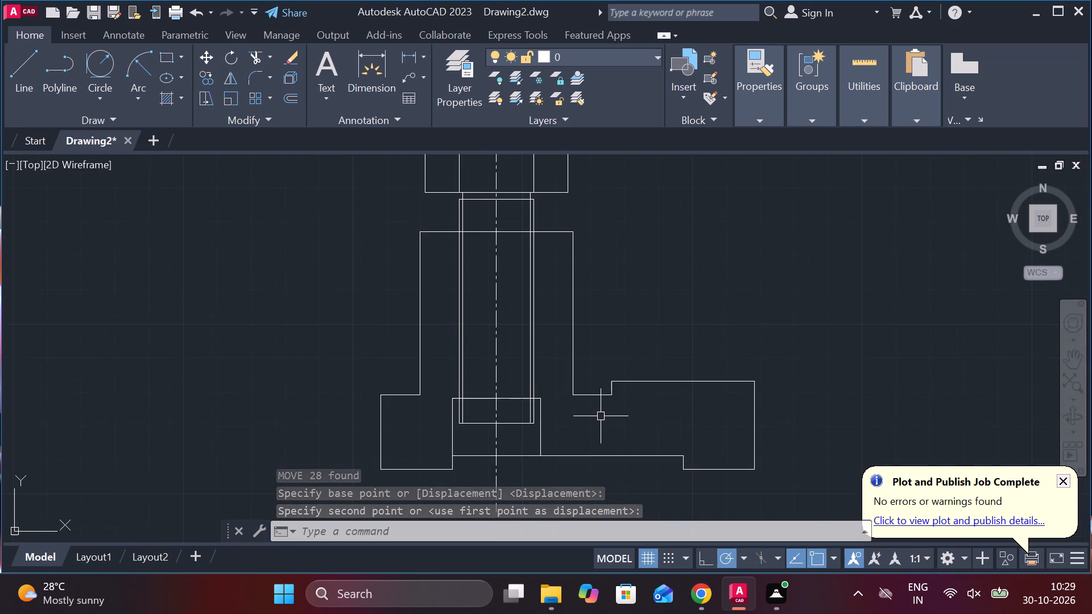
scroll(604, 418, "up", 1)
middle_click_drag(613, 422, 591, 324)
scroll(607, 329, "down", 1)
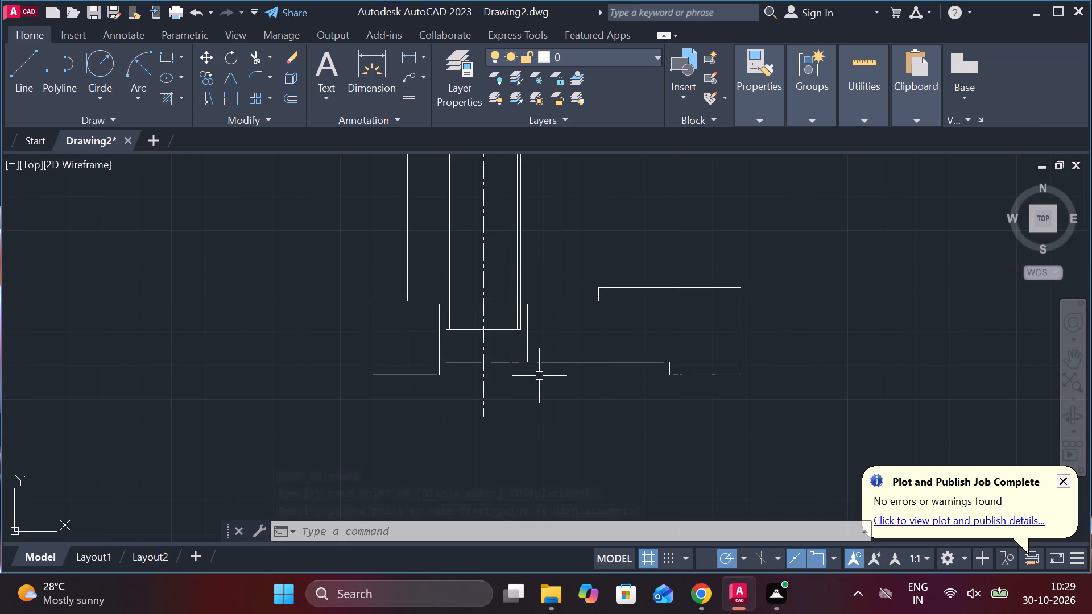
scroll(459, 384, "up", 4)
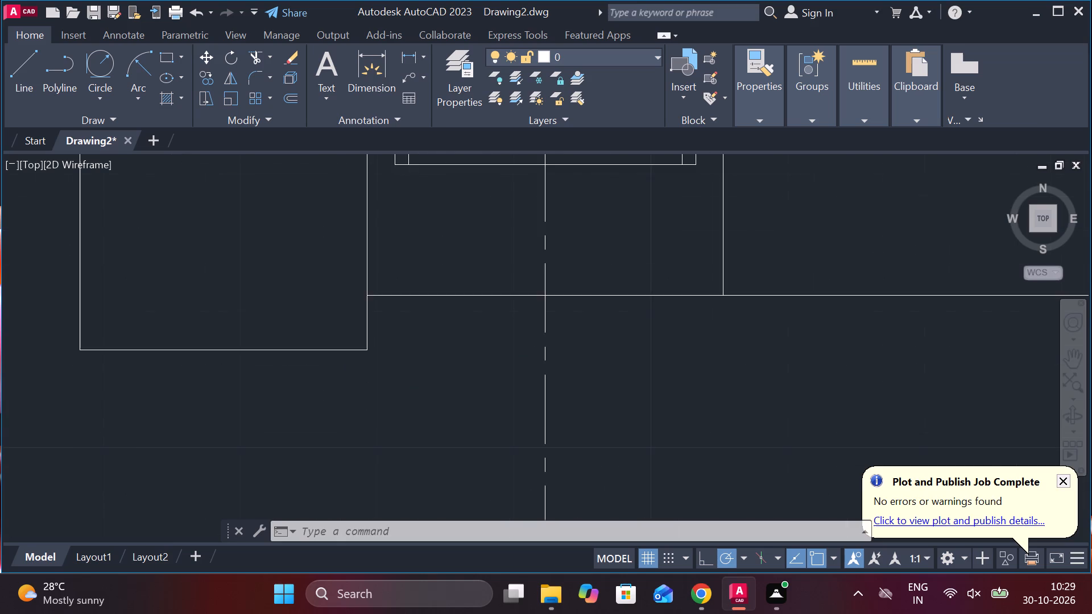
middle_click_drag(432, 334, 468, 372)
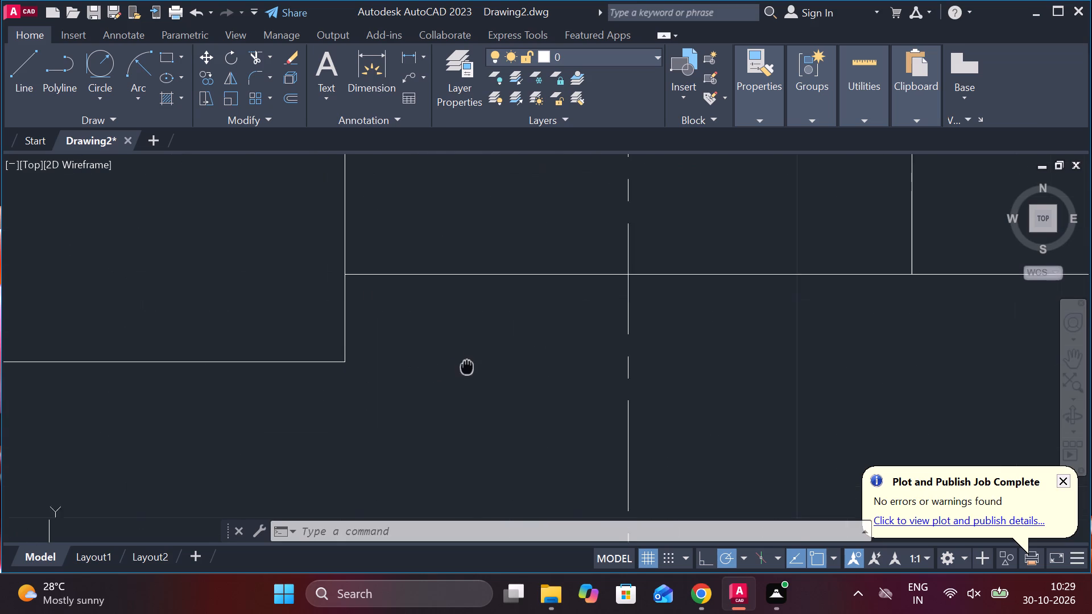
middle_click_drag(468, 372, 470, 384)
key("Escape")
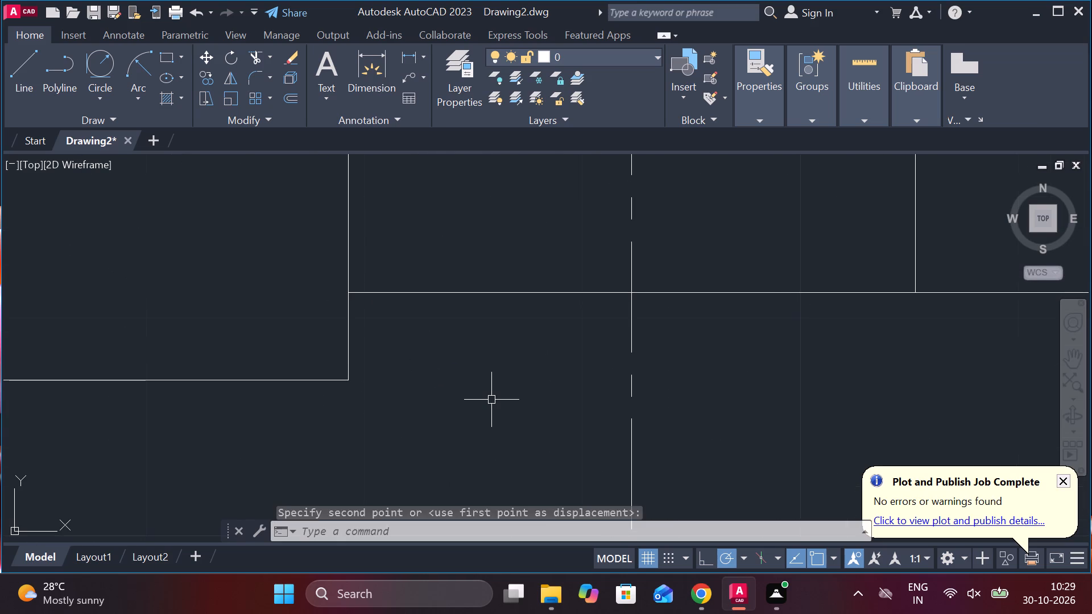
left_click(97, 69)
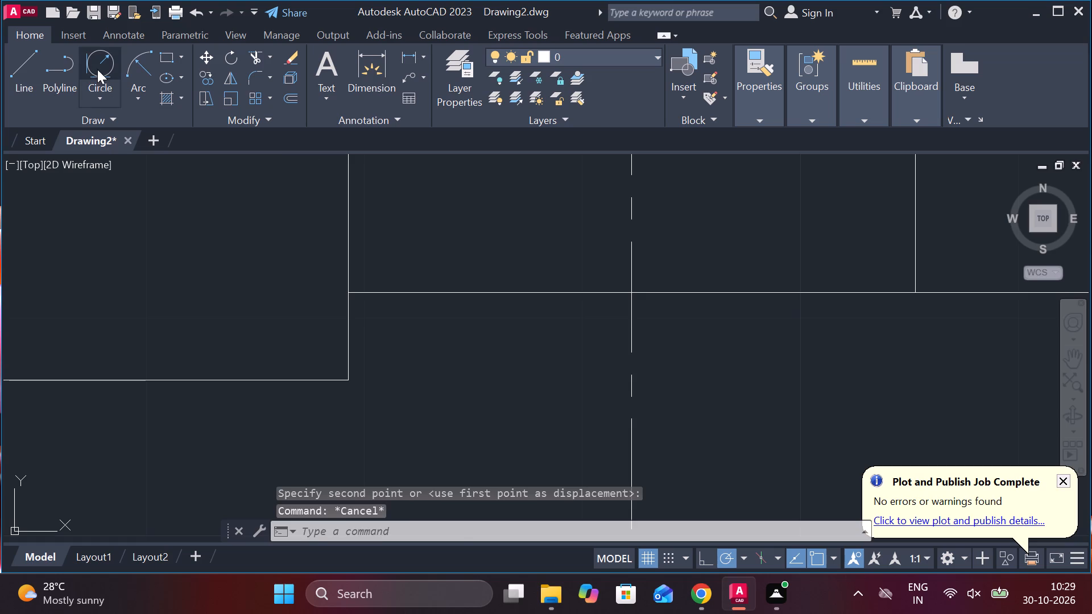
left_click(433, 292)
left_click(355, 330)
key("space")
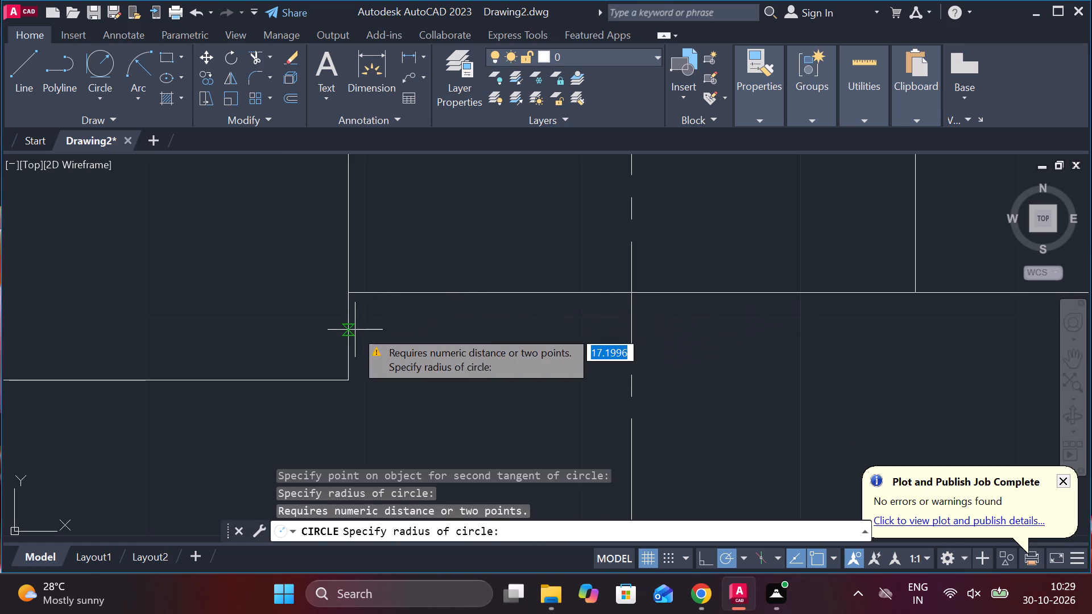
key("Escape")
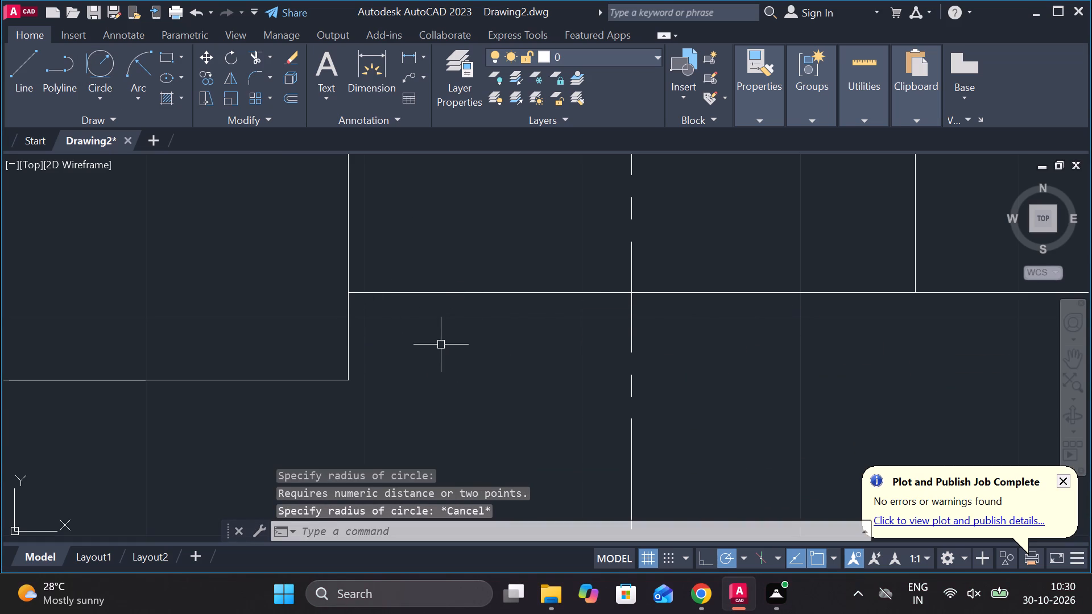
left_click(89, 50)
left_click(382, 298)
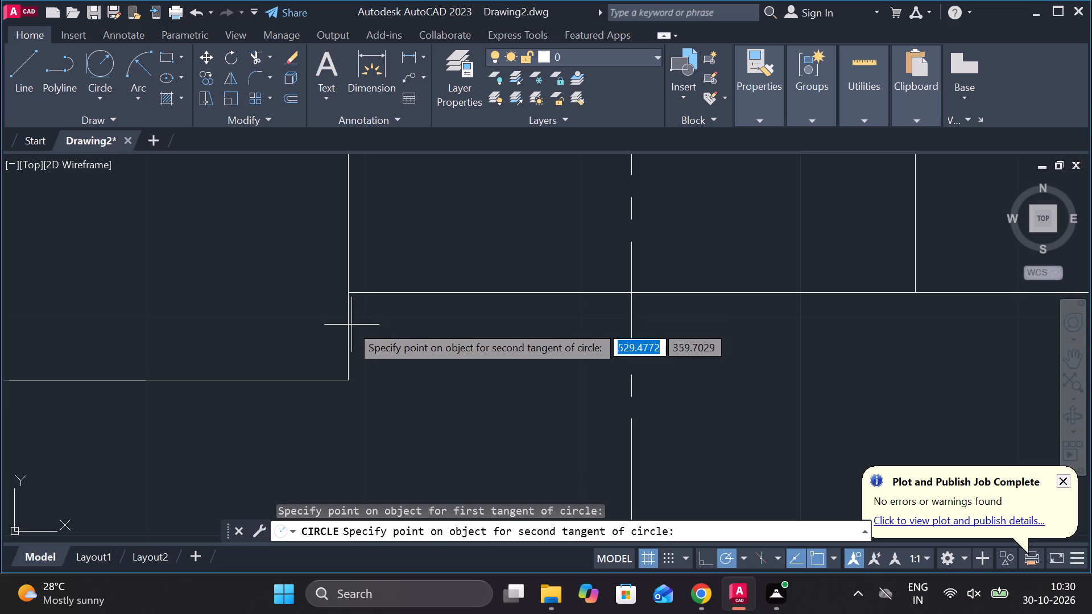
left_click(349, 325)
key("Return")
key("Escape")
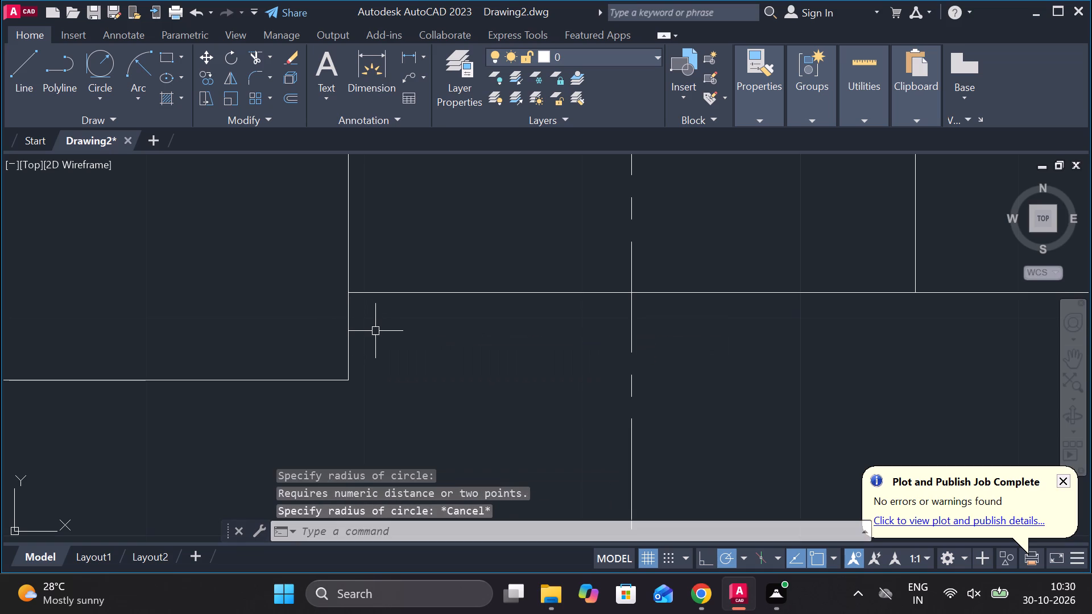
Fillet the left corner of the recess under the base with radius 3.
type("F R")
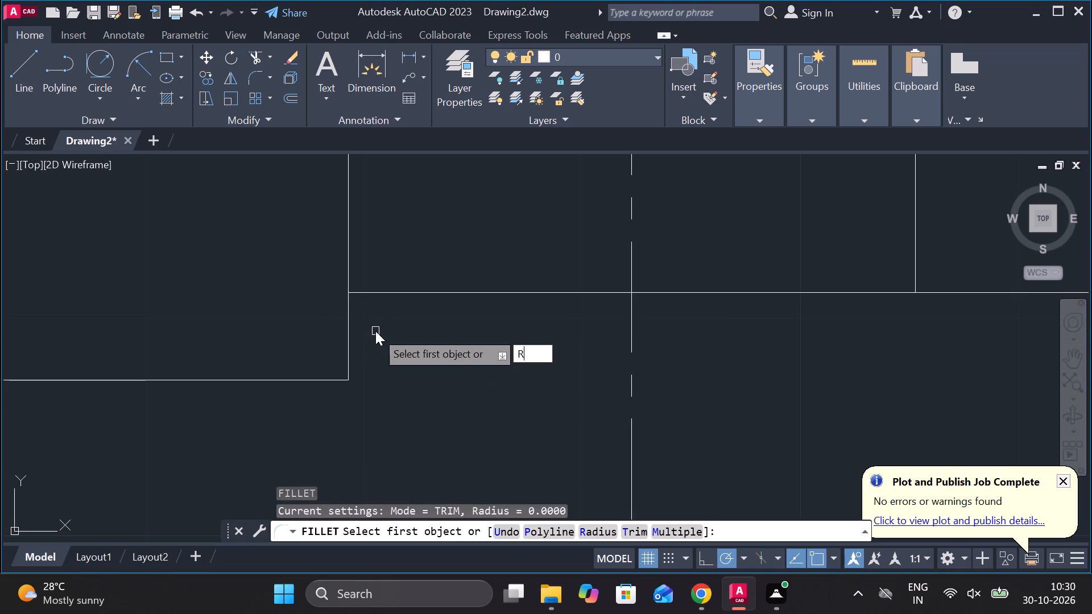
key("space")
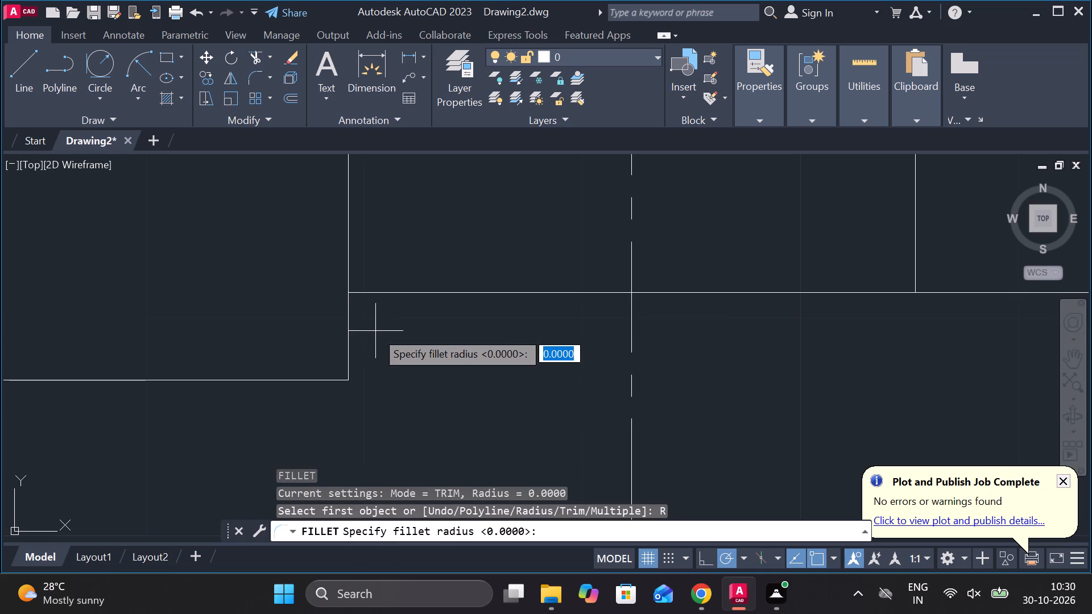
type("3")
key("space")
left_click(401, 294)
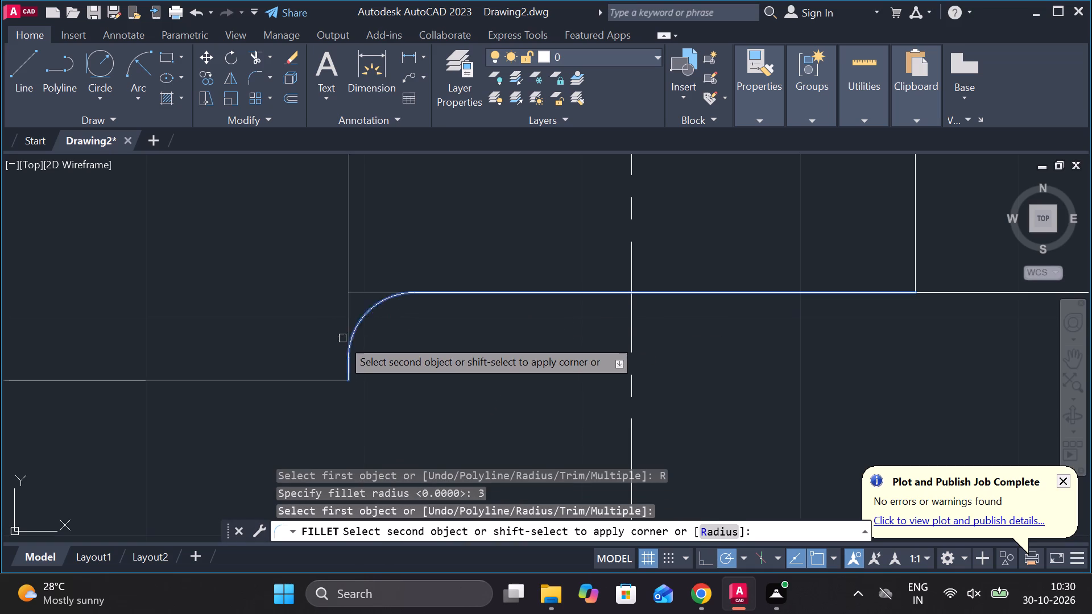
scroll(350, 338, "down", 2)
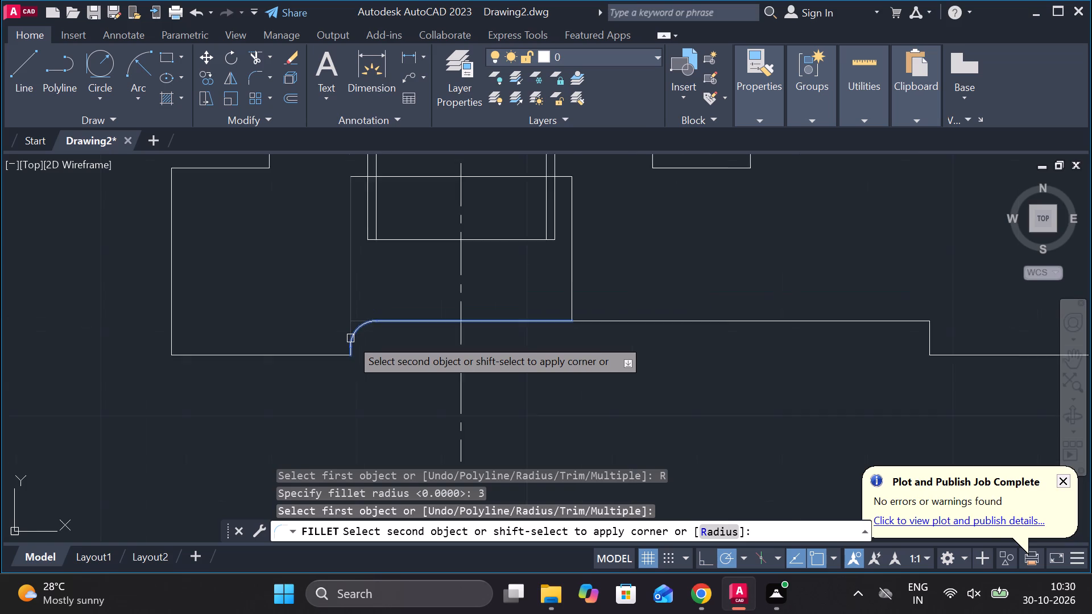
scroll(350, 338, "down", 1)
left_click(350, 338)
key("Escape")
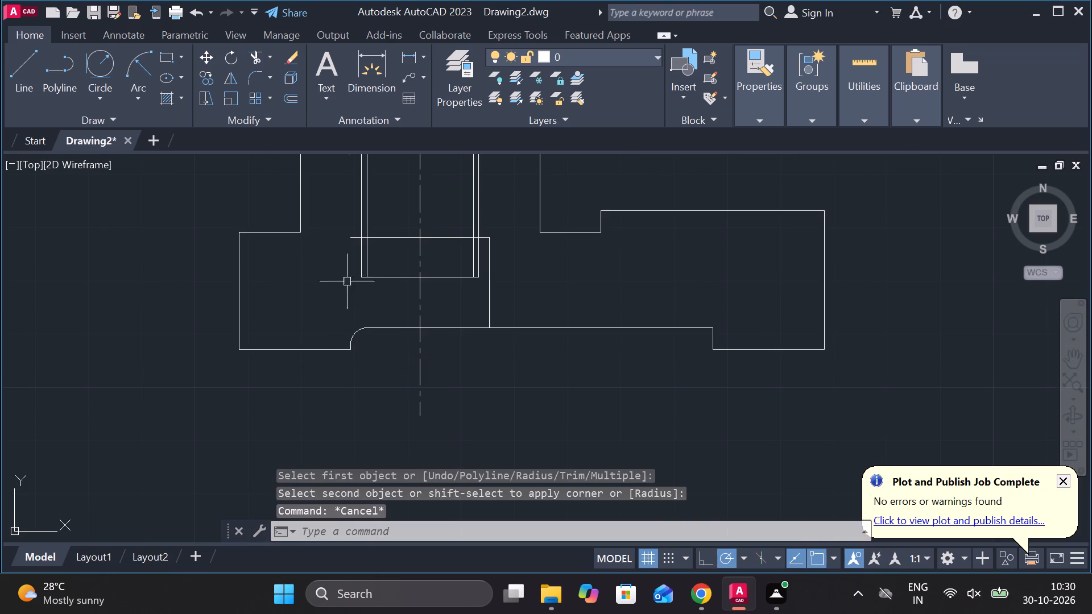
Redraw the small rectangle's missing left side with a vertical line from its top-left corner down to the left foot's bottom corner.
key("l")
key("Return")
left_click(349, 235)
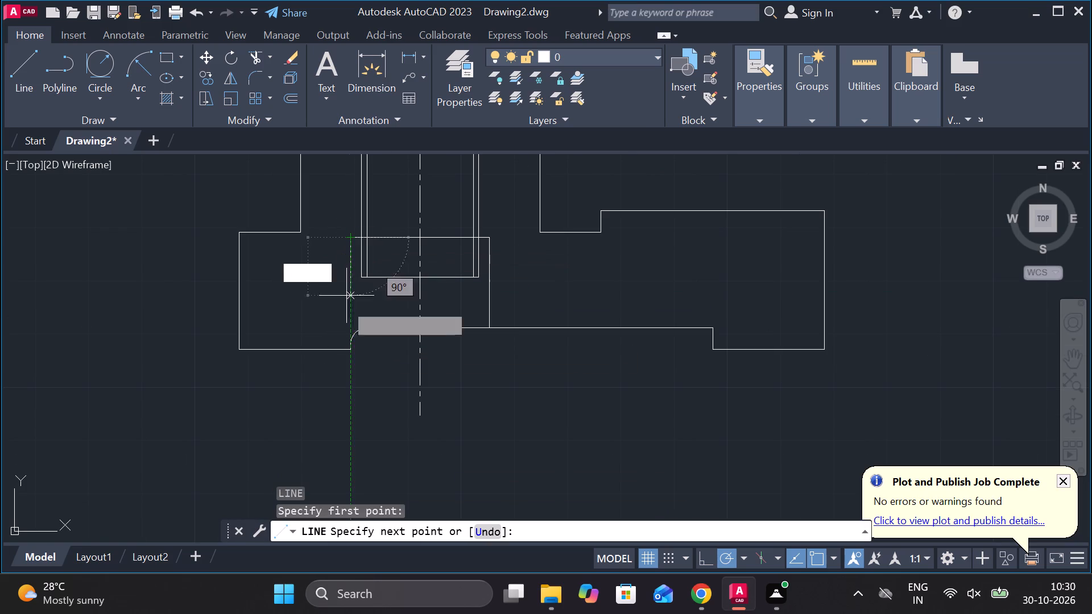
left_click(351, 355)
key("Escape")
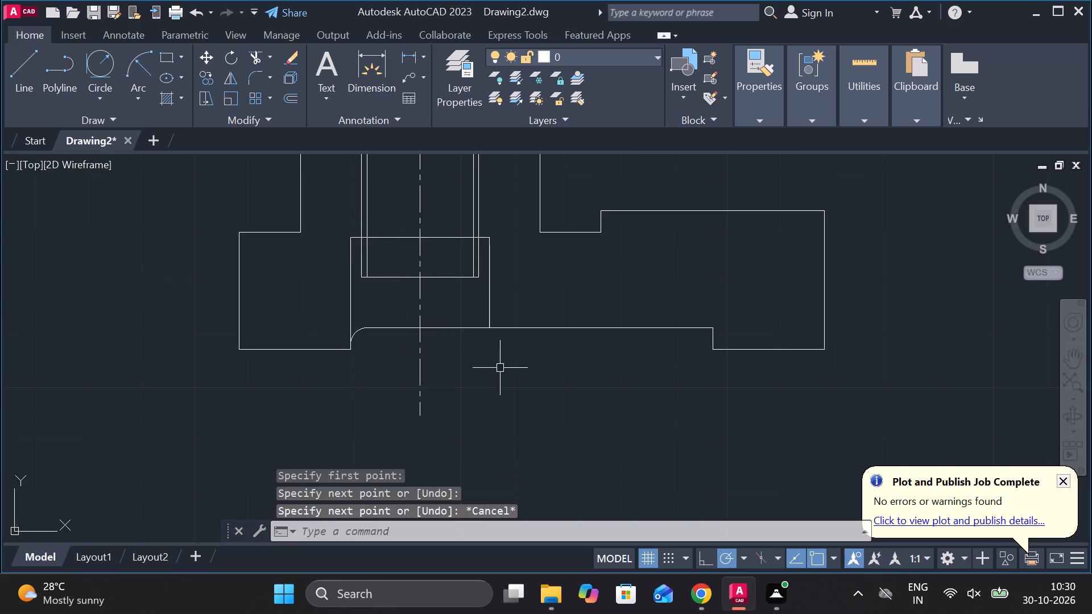
key("space")
key("Escape")
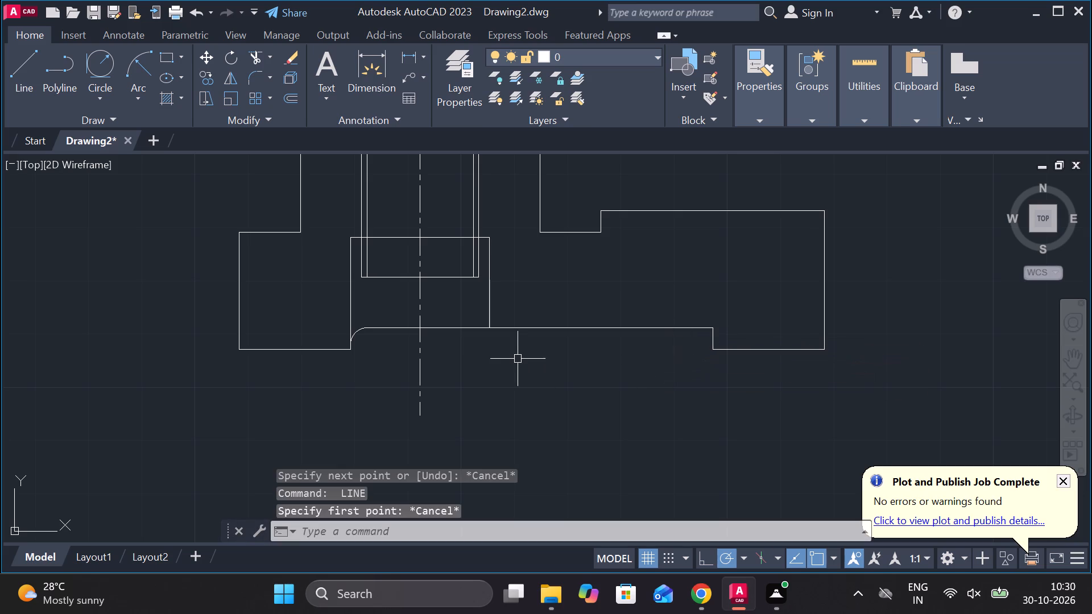
Fillet the right corner of the recess under the base with the same radius of 3.
type("F R")
key("space")
key("space")
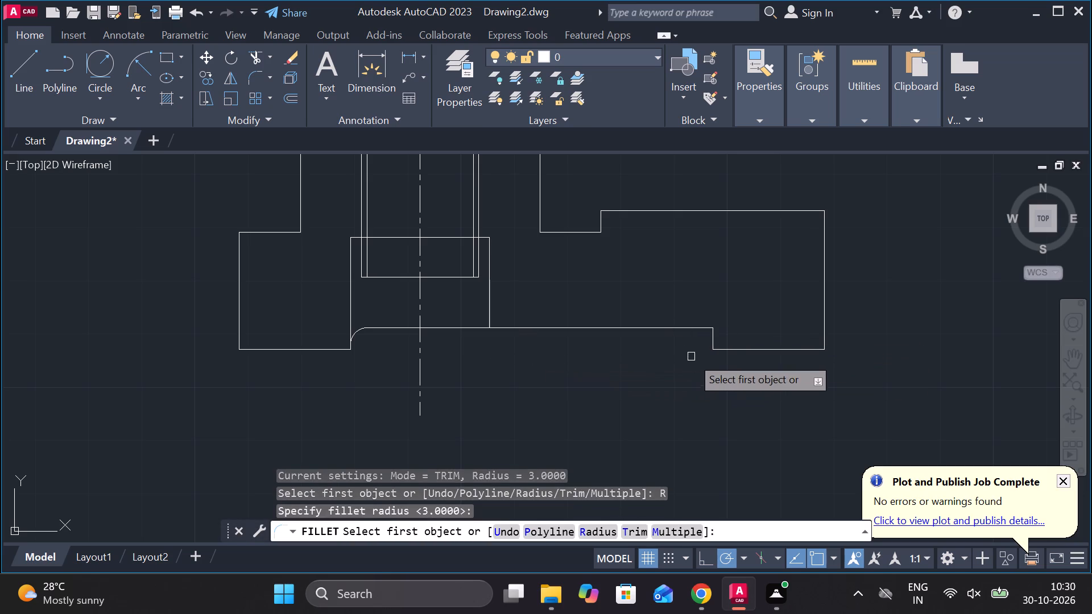
left_click(687, 326)
left_click(717, 334)
Move the separate bolt view closer to the assembled front view, keeping the bottom edges of the two nuts level.
scroll(750, 345, "down", 1)
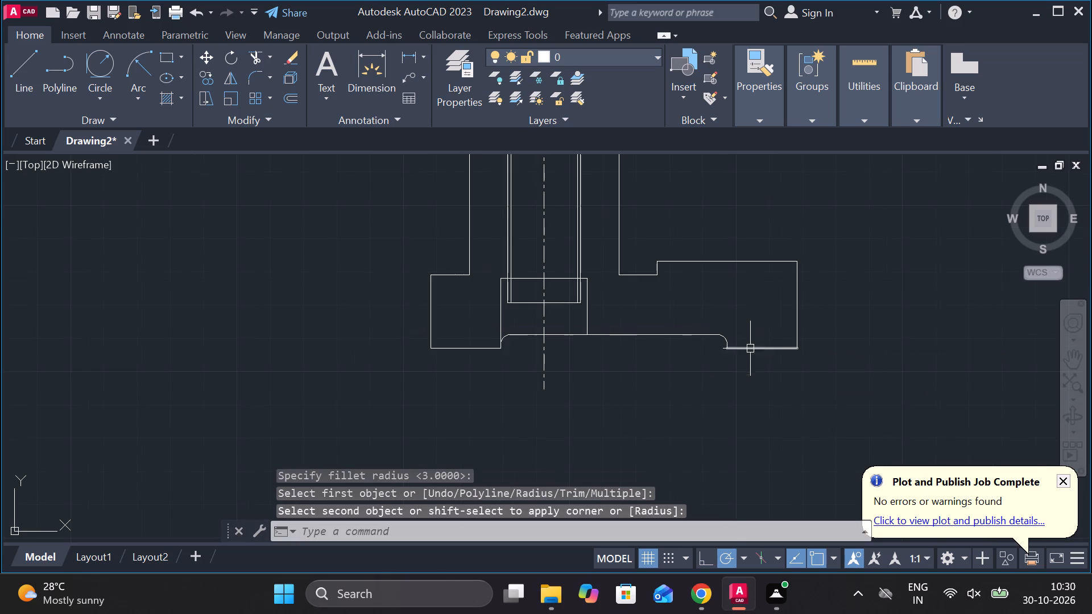
middle_click_drag(784, 370, 584, 388)
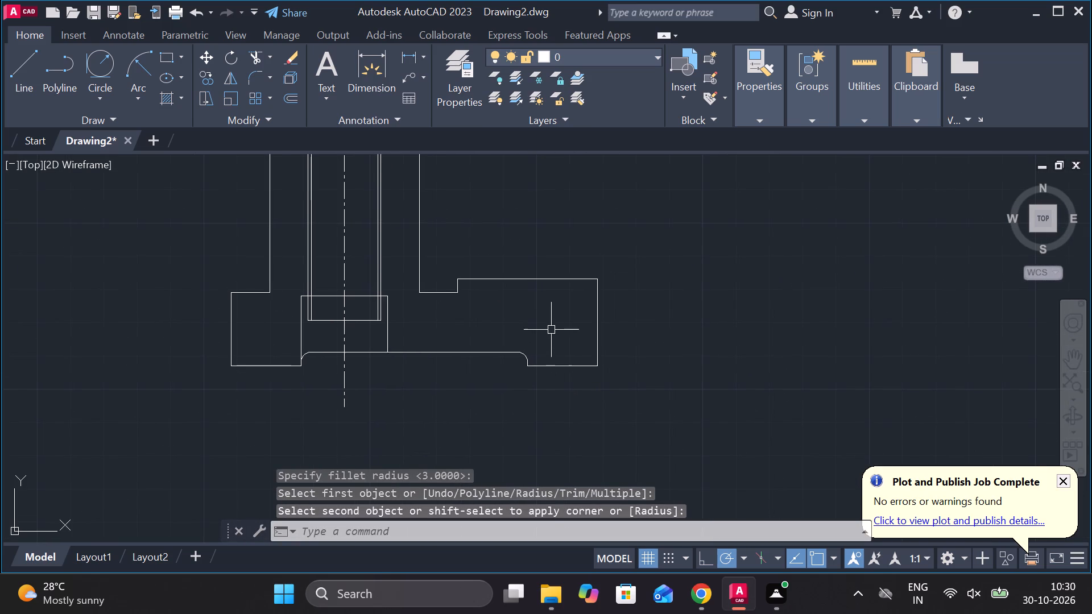
middle_click_drag(552, 329, 602, 424)
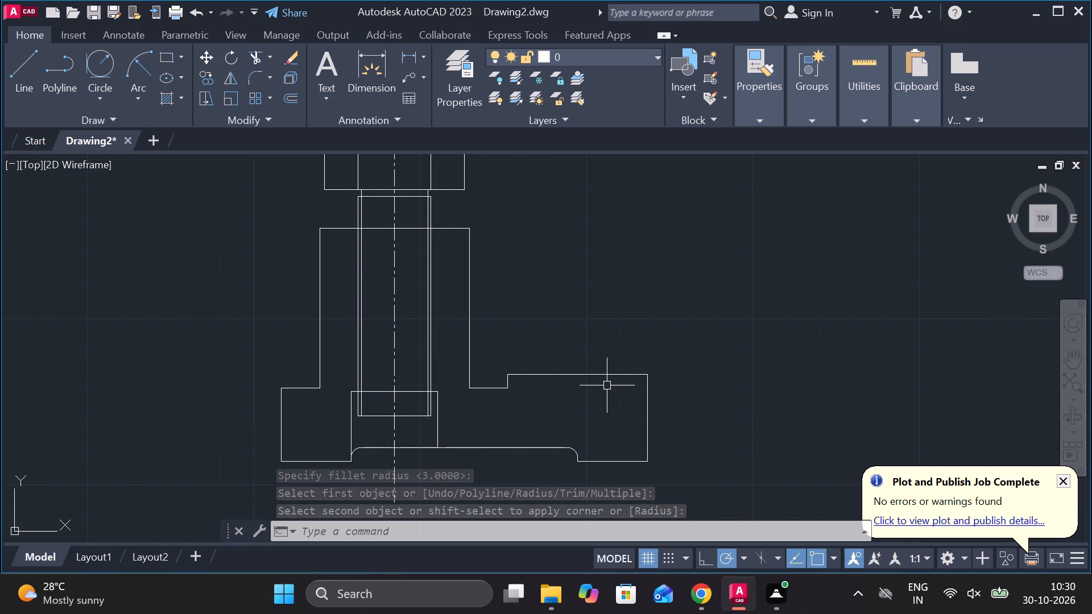
scroll(588, 318, "down", 2)
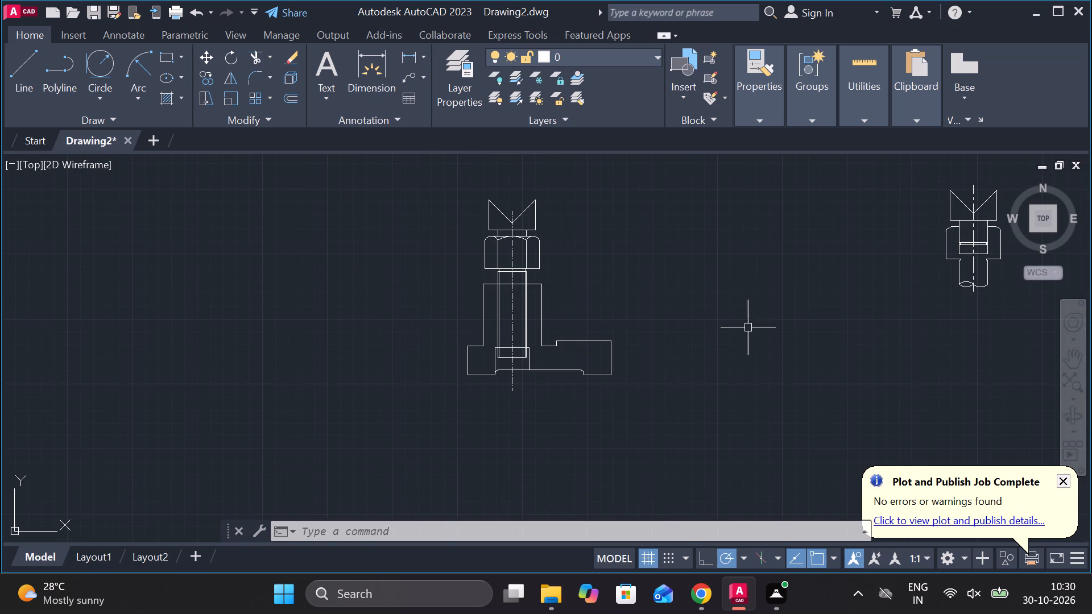
scroll(748, 327, "down", 1)
scroll(781, 337, "up", 1)
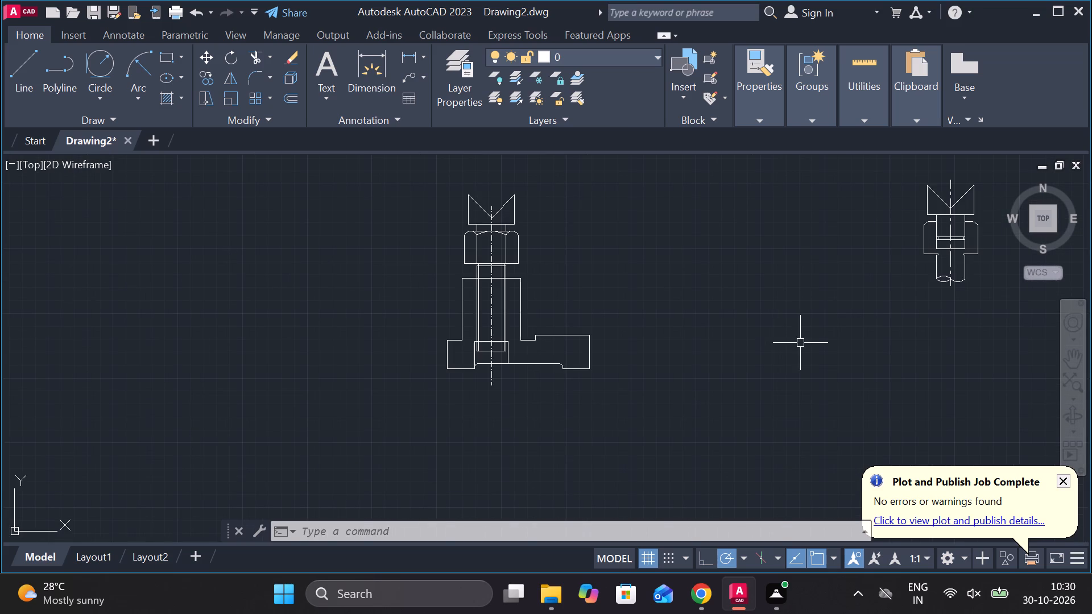
middle_click_drag(800, 343, 718, 367)
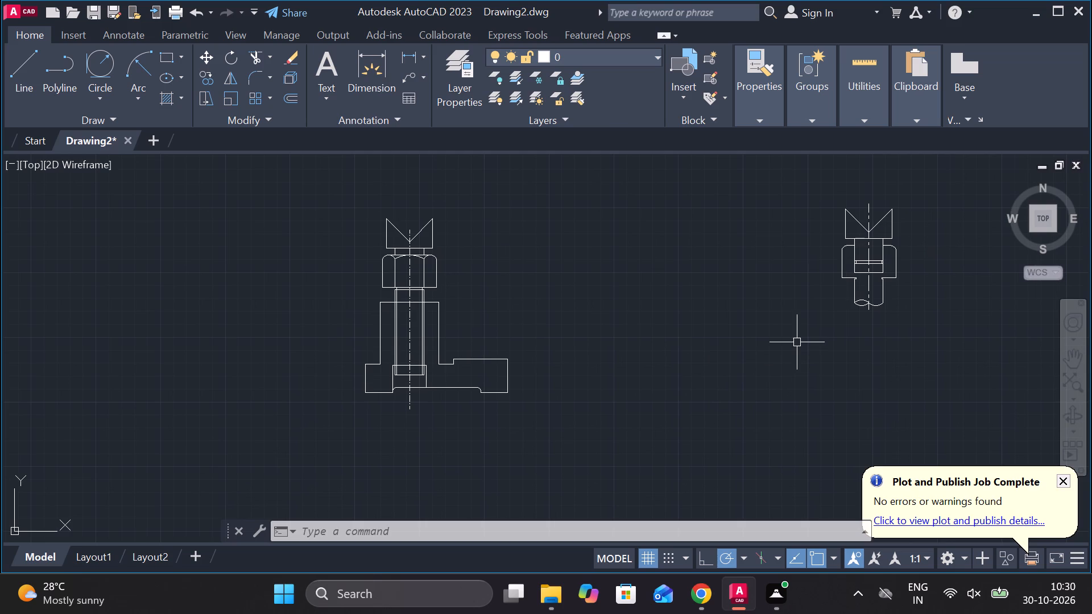
left_click(784, 196)
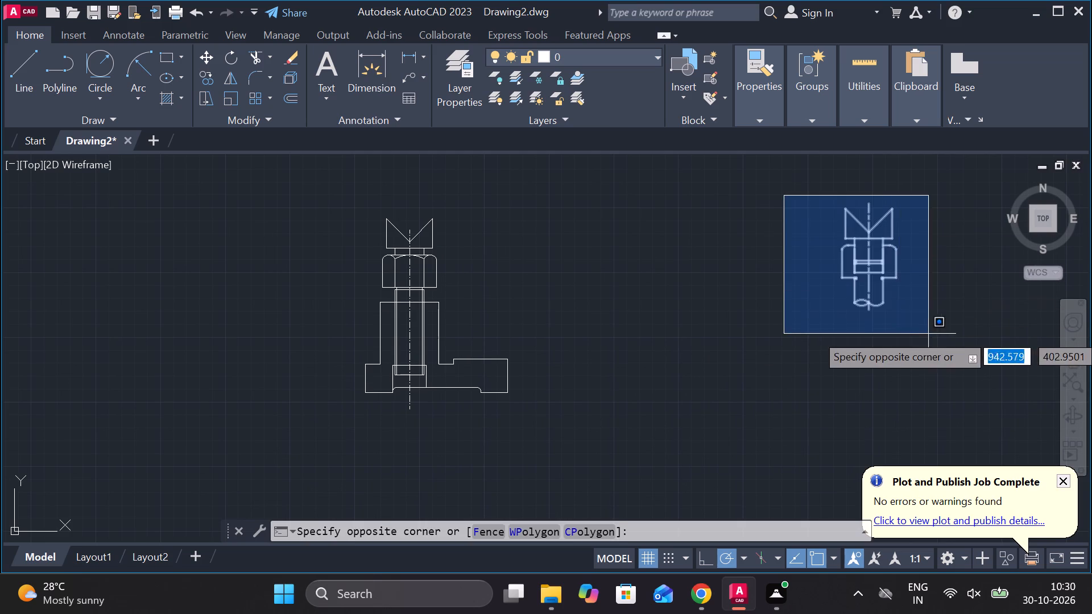
left_click(928, 334)
key("m")
key("Return")
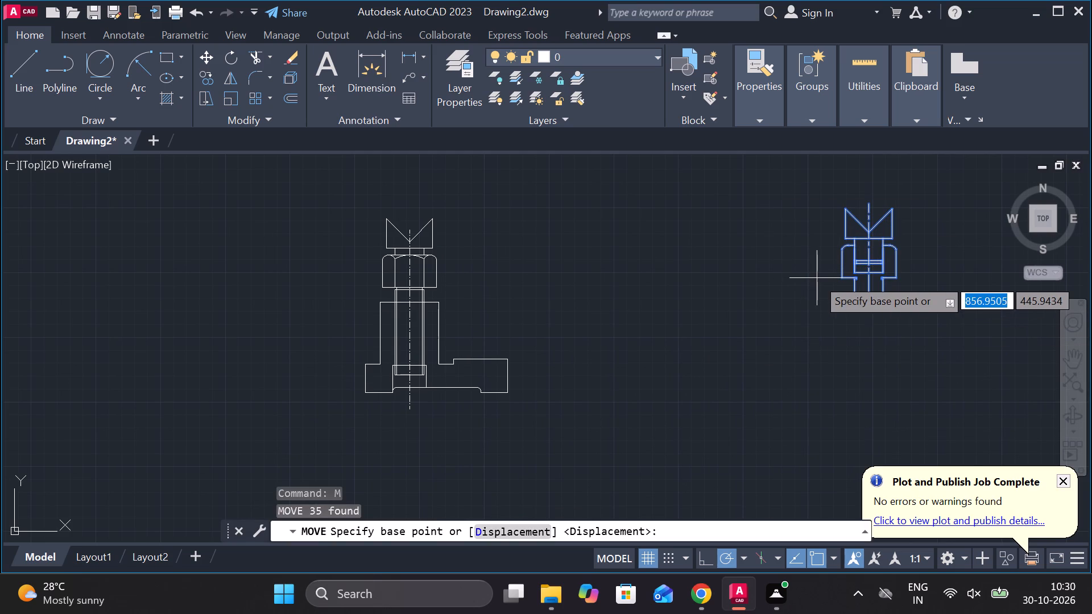
left_click(832, 278)
scroll(469, 281, "up", 3)
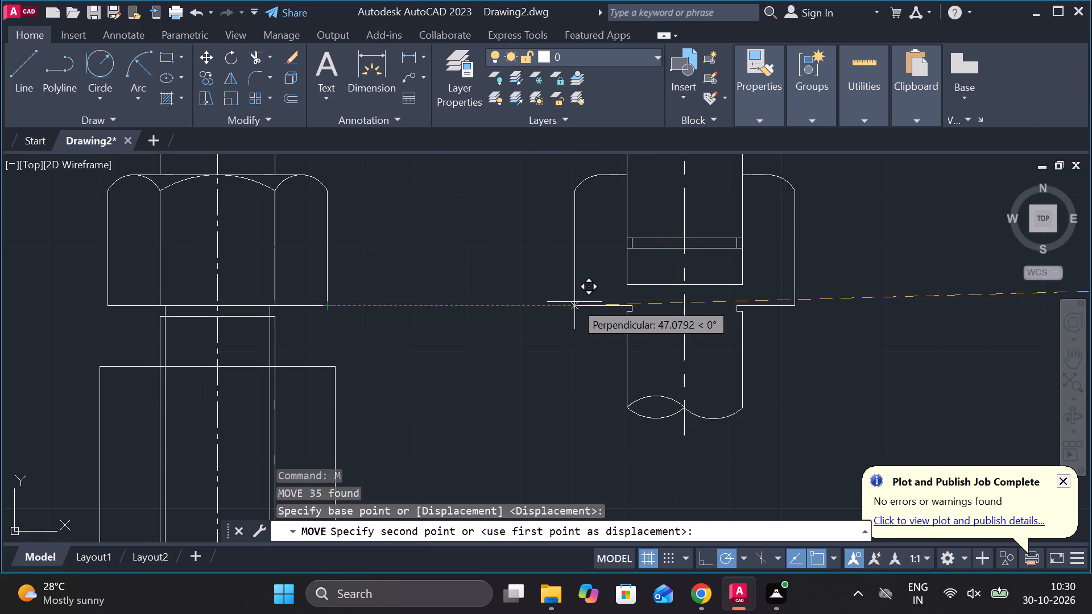
left_click(617, 302)
Trim the block's top edge where it crosses the bolt shank, including the slivers between the shank's double lines.
scroll(626, 309, "down", 3)
scroll(532, 341, "up", 2)
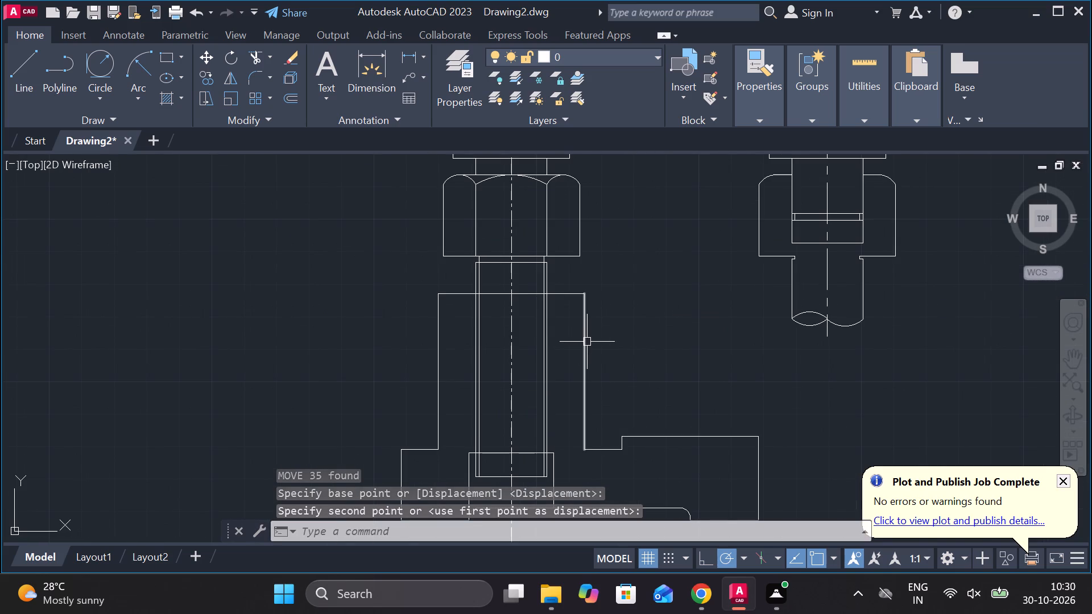
type("TR")
key("space")
left_click(490, 297)
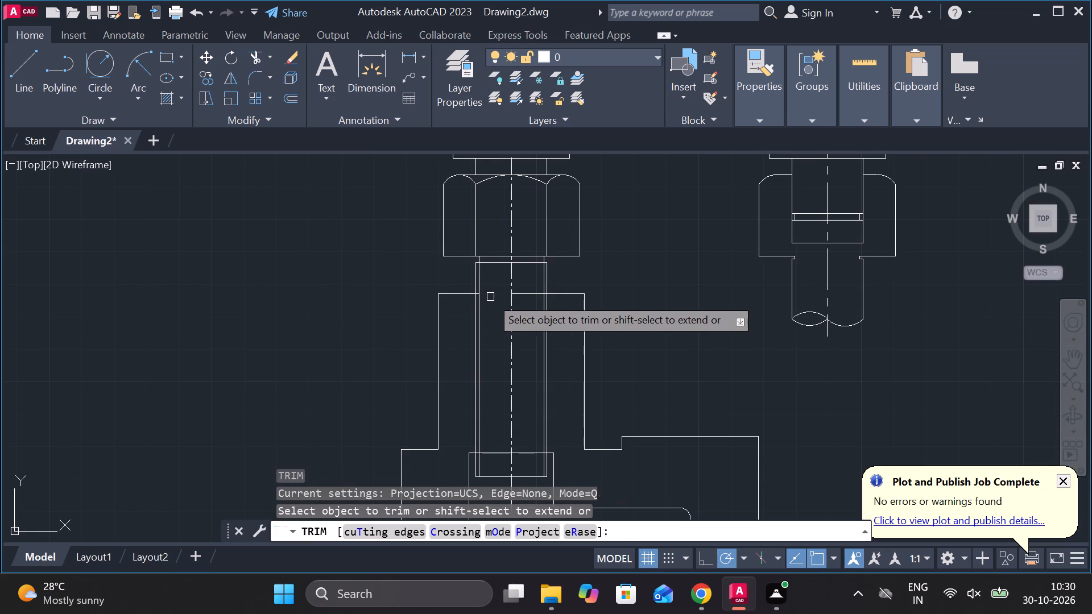
left_click(522, 297)
scroll(488, 293, "up", 3)
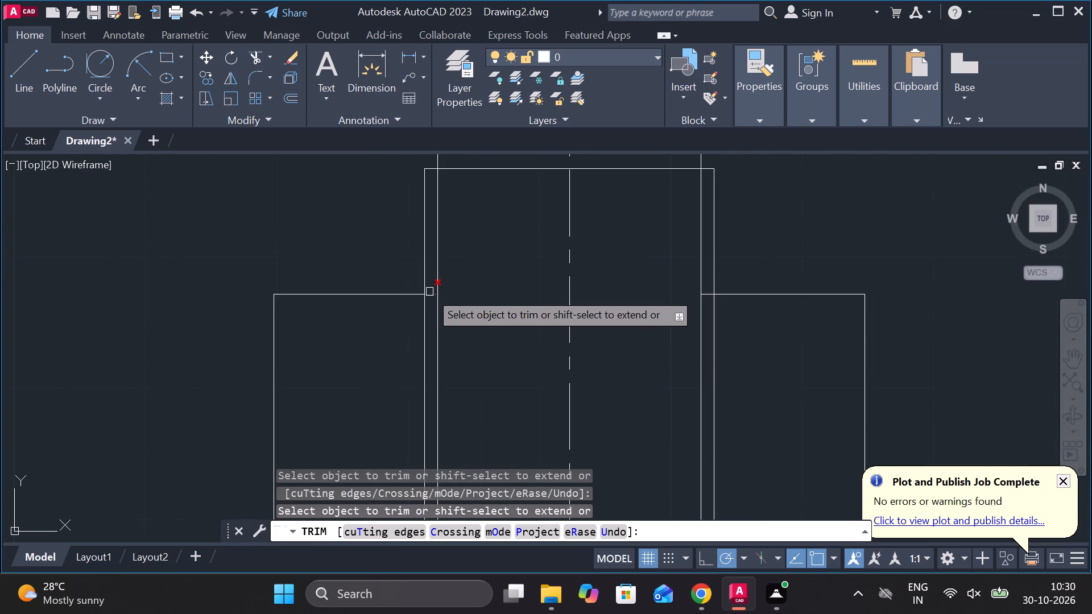
left_click(429, 292)
left_click(707, 295)
scroll(720, 300, "down", 3)
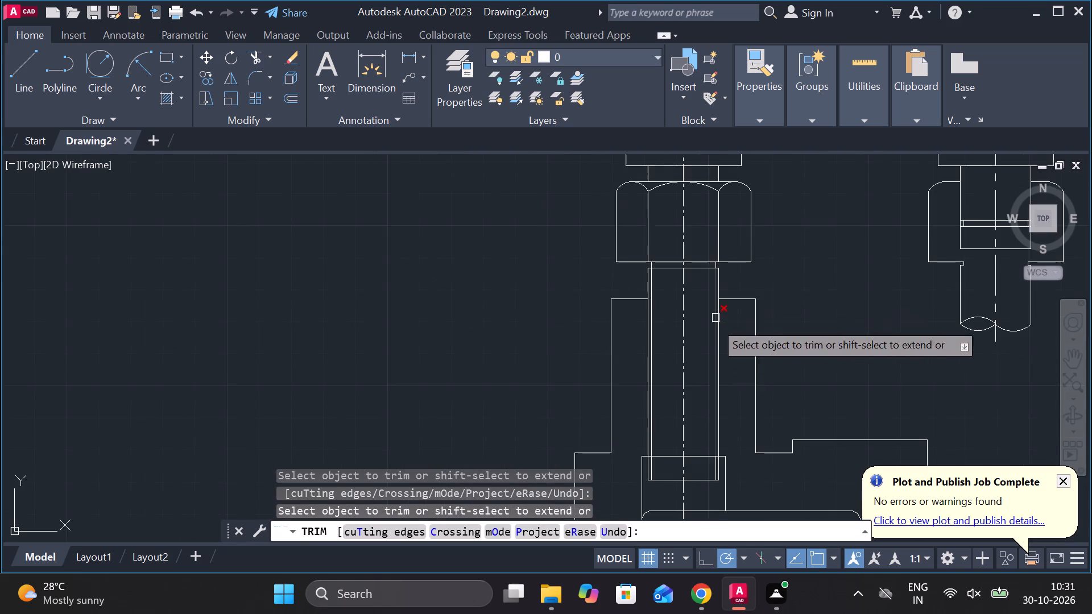
Trim the top edge of the small rectangle in the base where it crosses the bolt shank, including between its double lines.
middle_click_drag(503, 359, 420, 242)
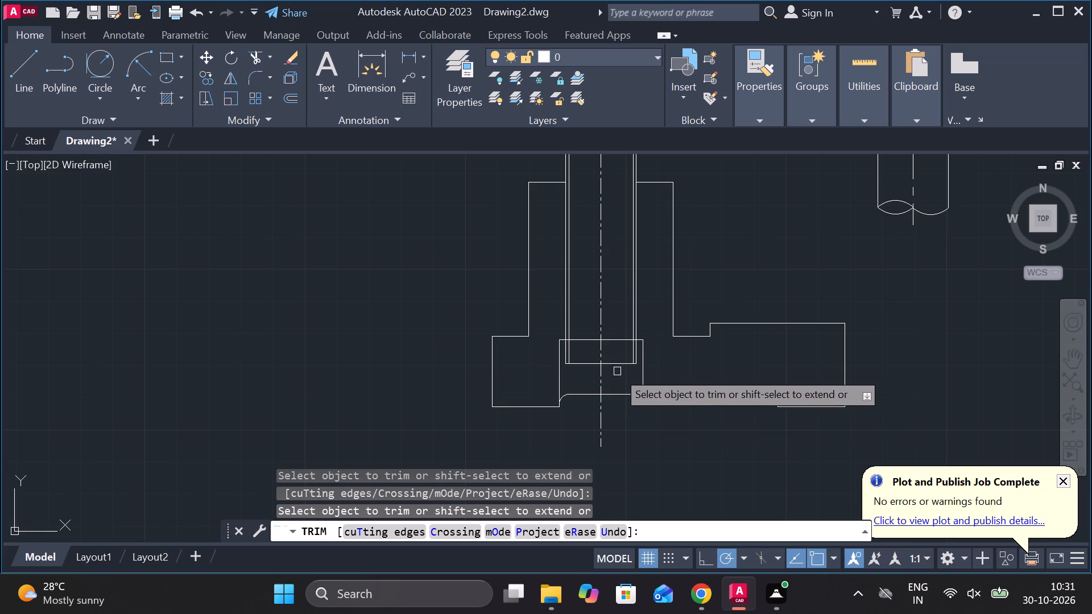
scroll(619, 361, "up", 2)
left_click(503, 308)
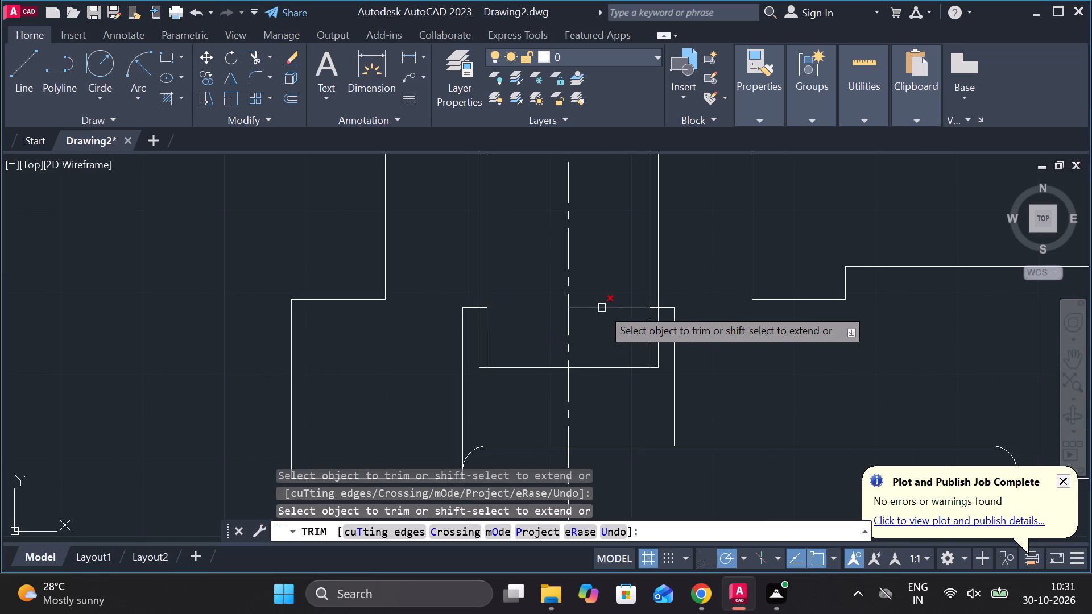
left_click(602, 308)
scroll(515, 304, "up", 3)
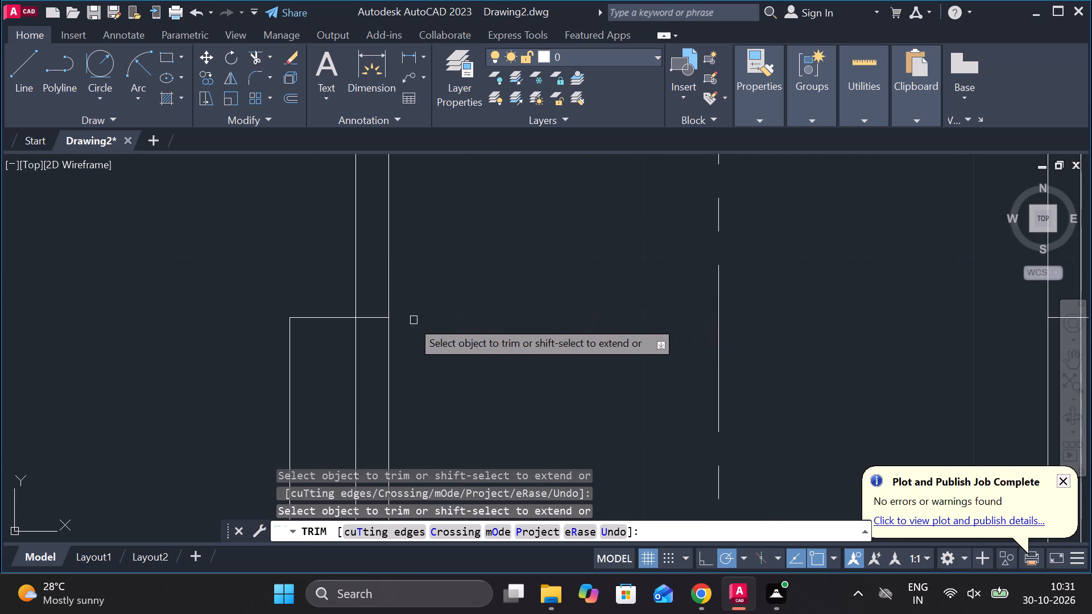
left_click(379, 321)
scroll(463, 331, "down", 2)
scroll(699, 330, "up", 2)
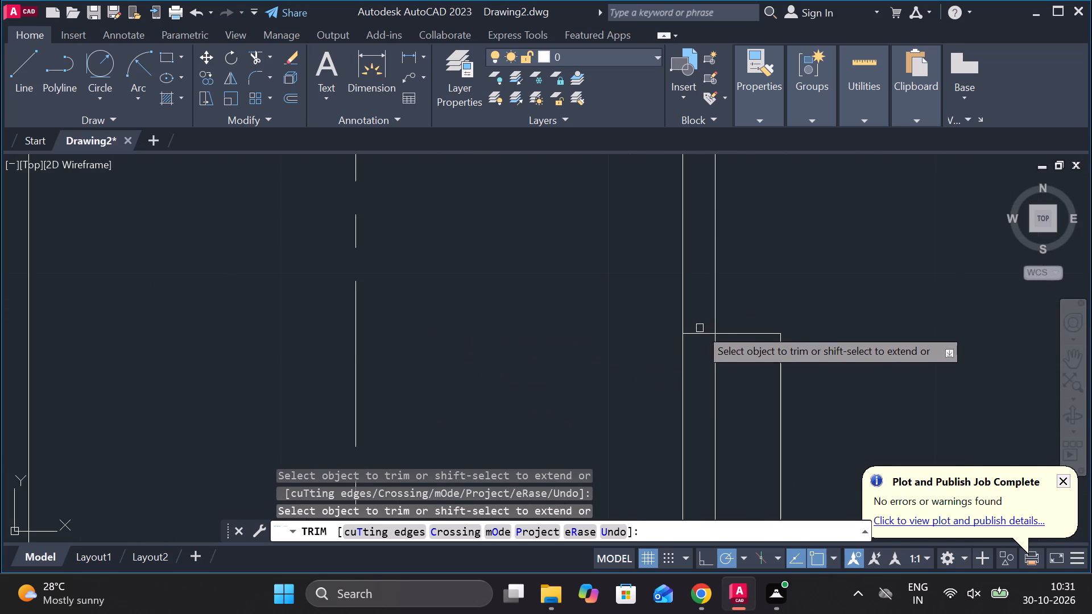
left_click(703, 331)
scroll(703, 329, "down", 4)
middle_click_drag(720, 429, 677, 401)
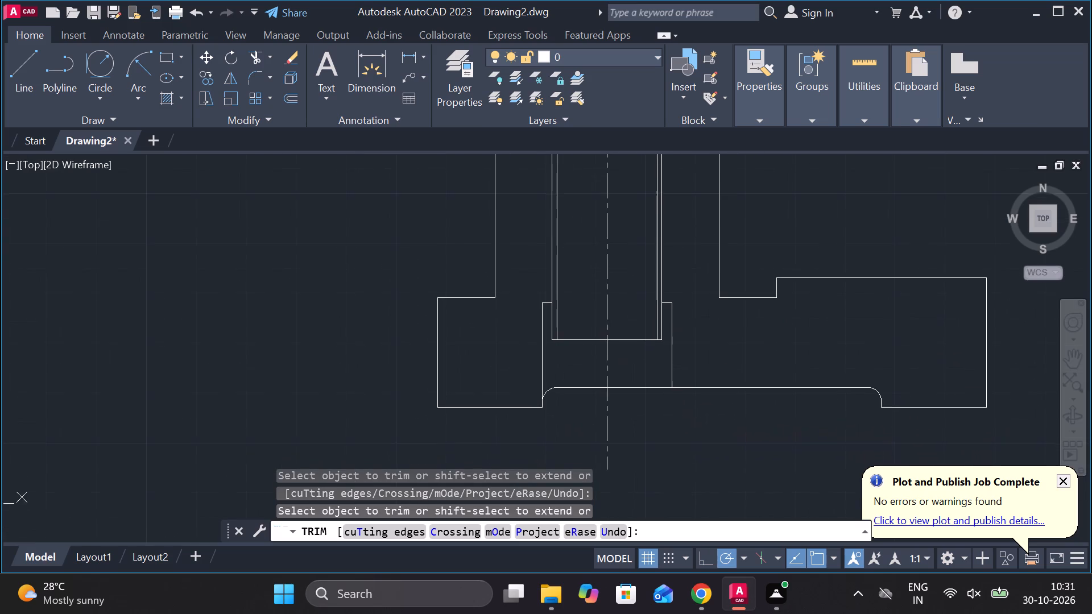
key("Escape")
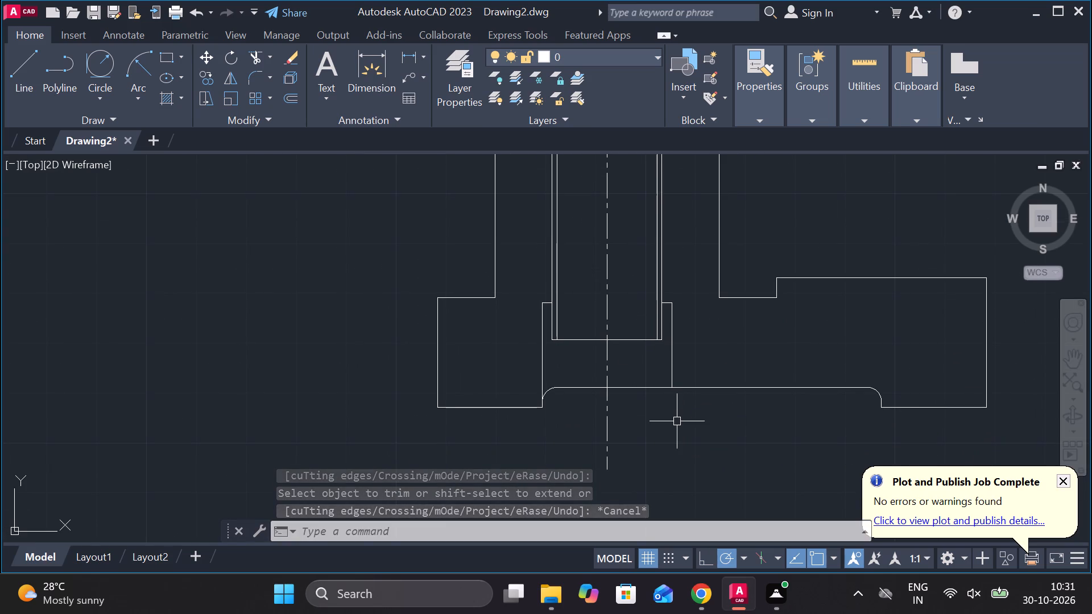
Draw a 110 by 54 rectangle with lines below the front view, its left side aligned with the block's left edge.
scroll(777, 422, "down", 1)
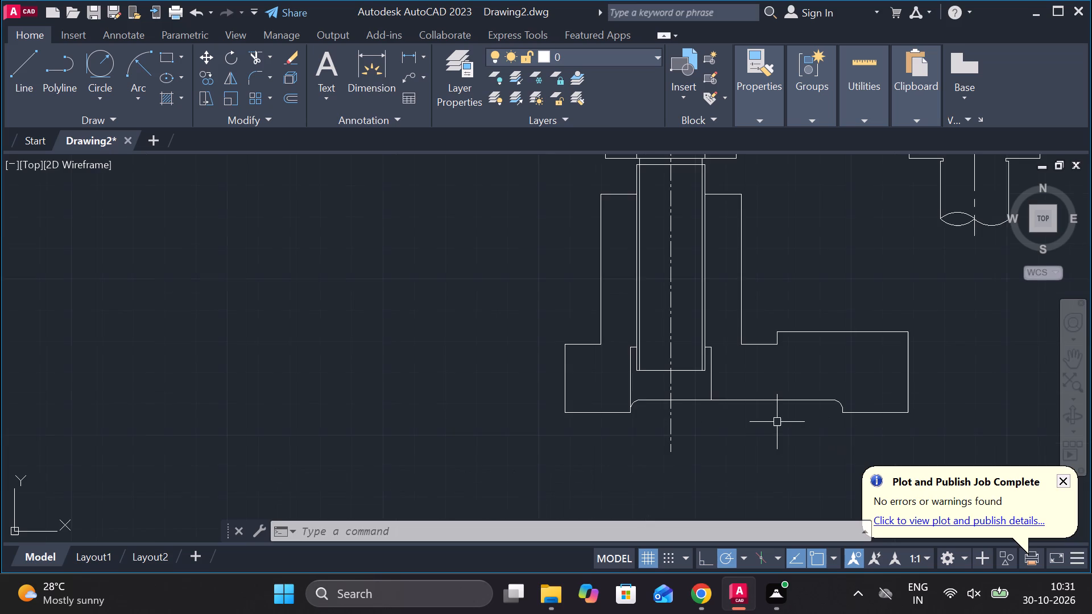
middle_click_drag(767, 420, 562, 393)
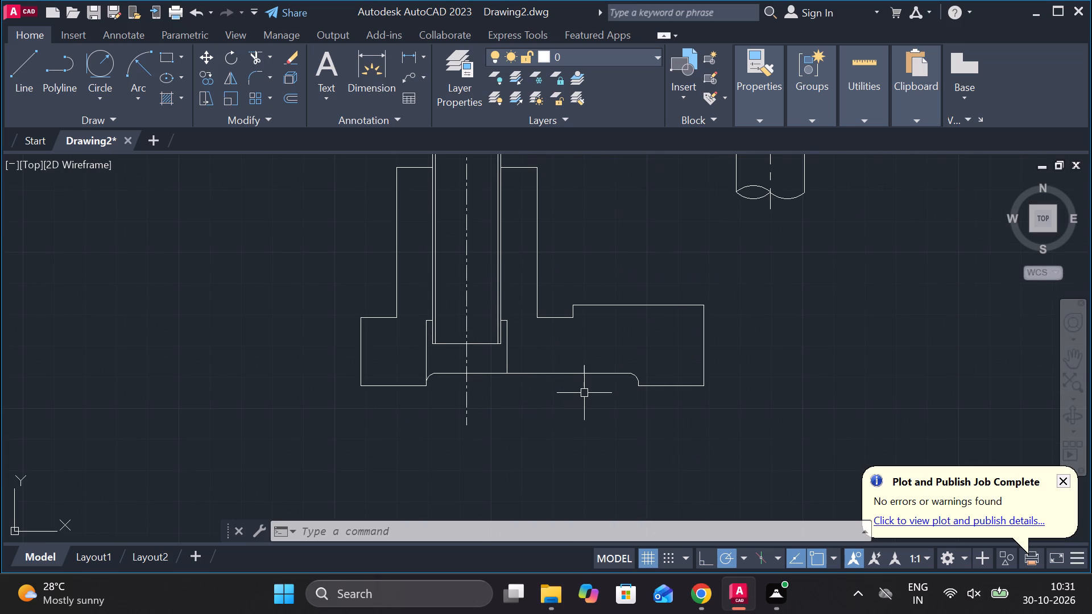
middle_click_drag(589, 413, 730, 250)
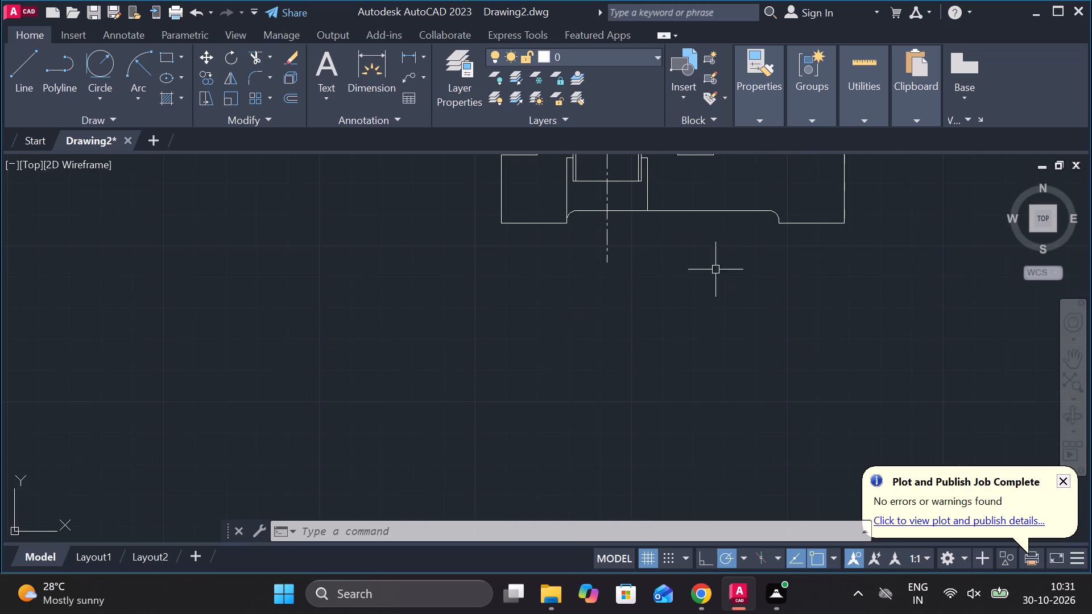
middle_click_drag(713, 271, 576, 272)
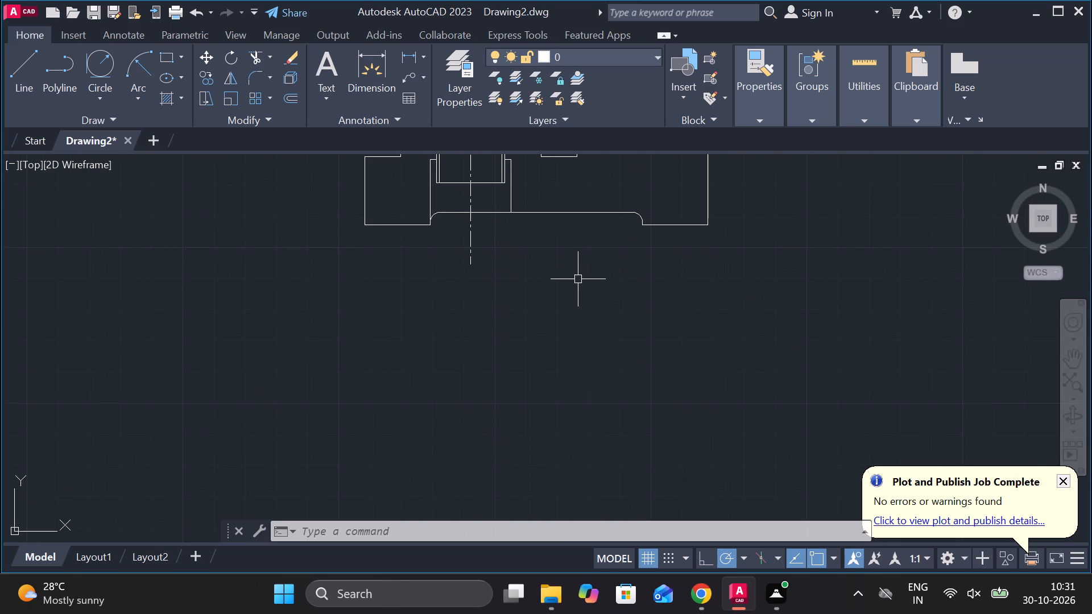
key("l")
key("Return")
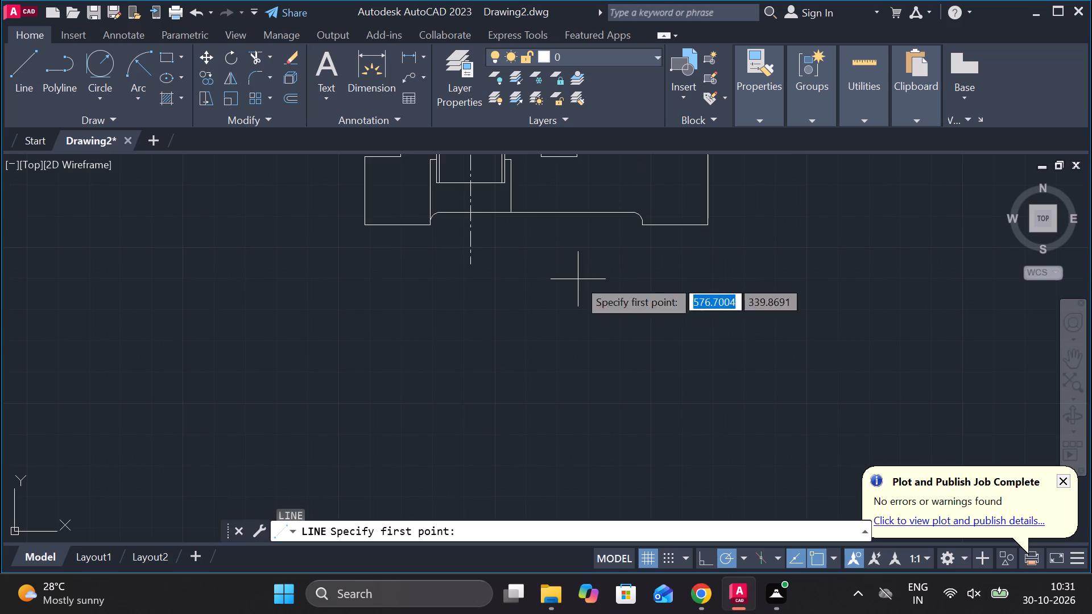
left_click(363, 340)
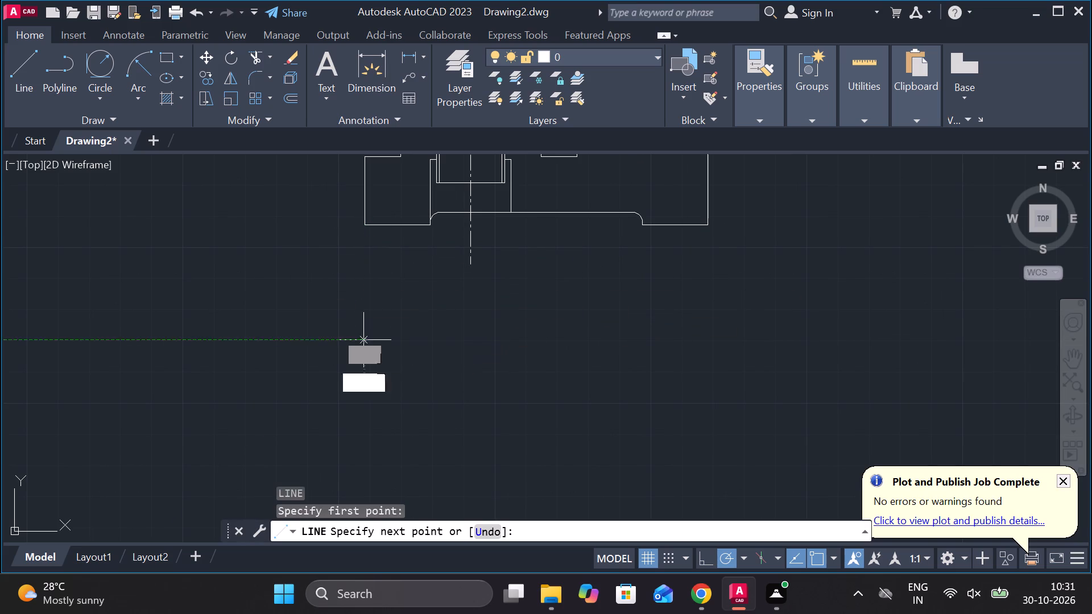
middle_click_drag(369, 399, 397, 210)
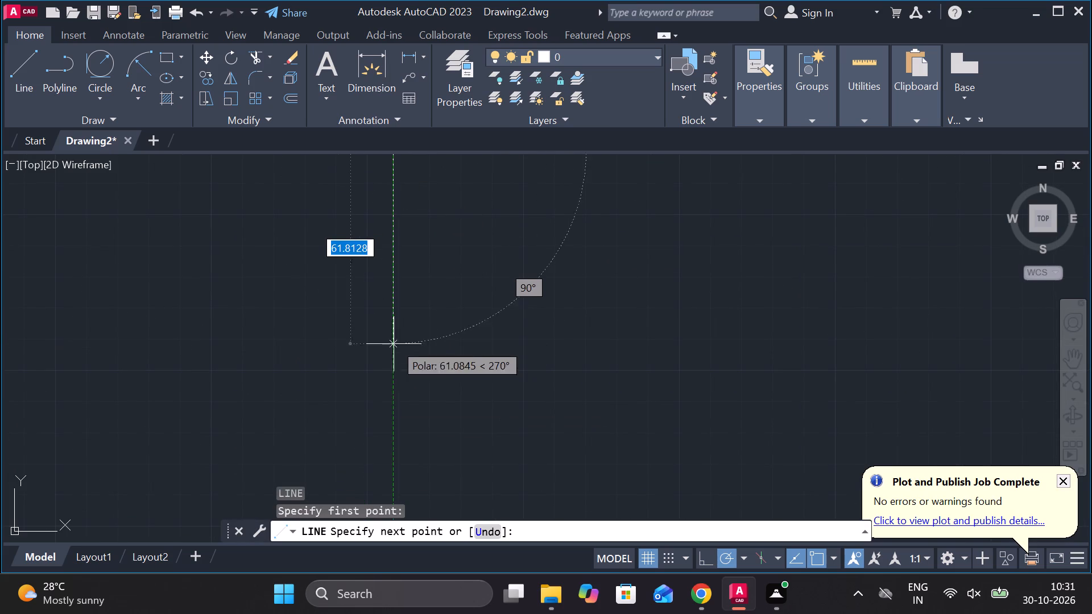
type("54")
key("space")
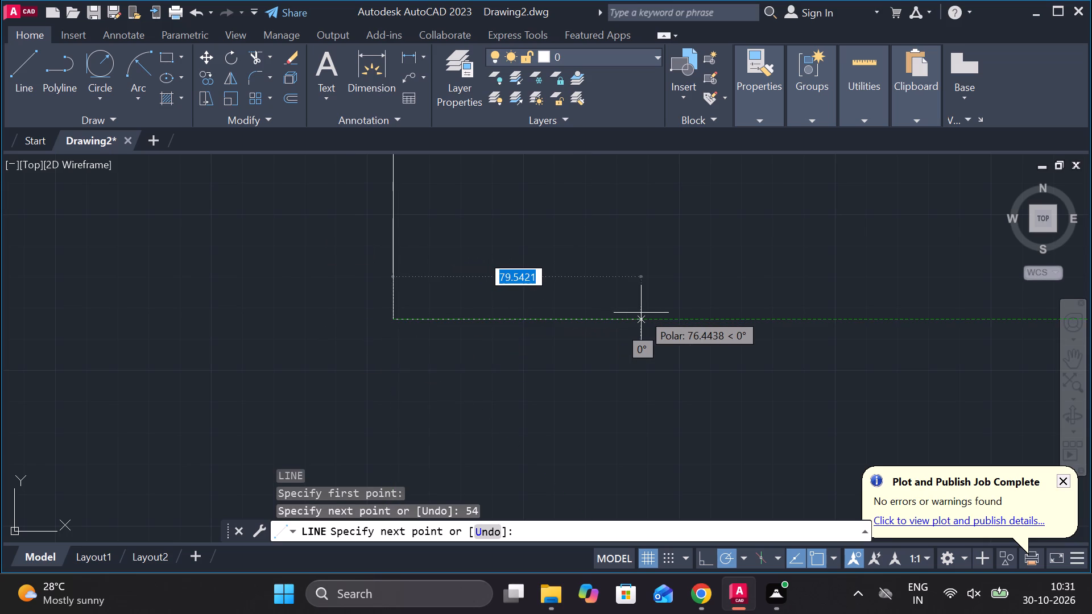
type("110")
key("Return")
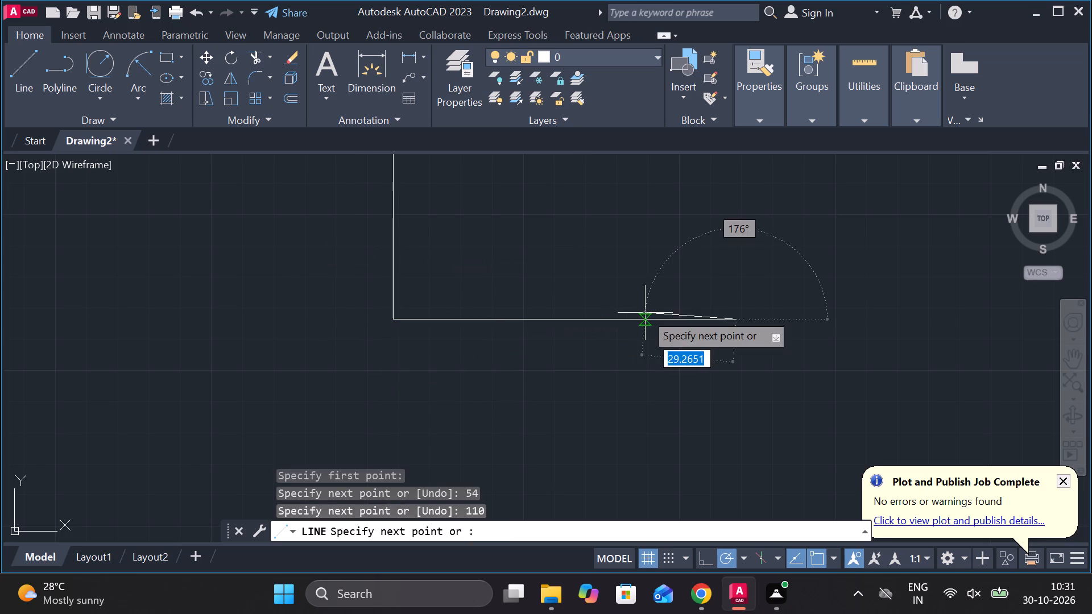
middle_click_drag(724, 226, 709, 416)
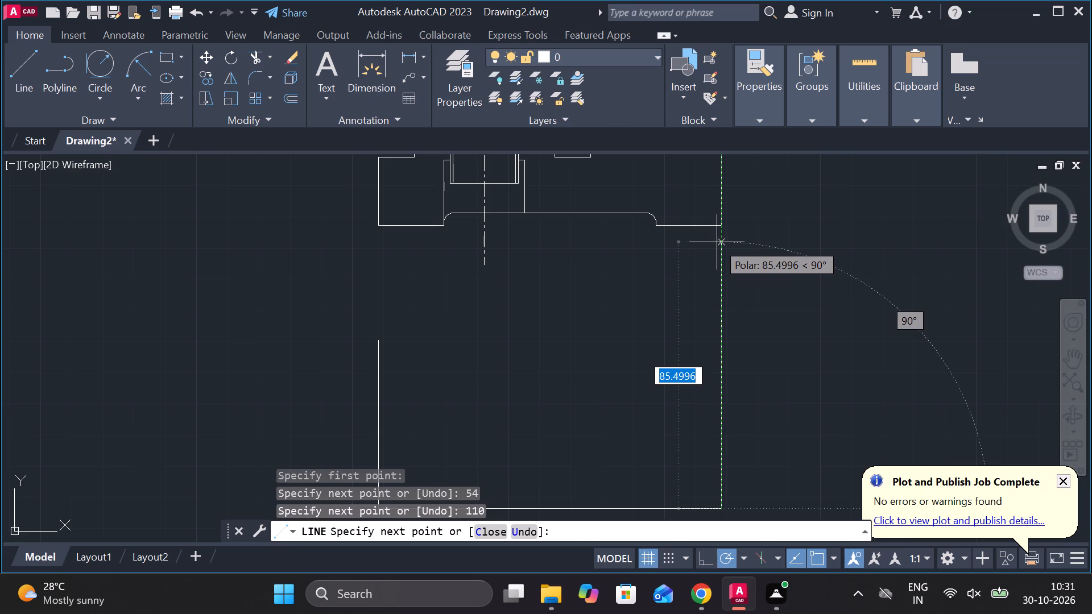
type("54")
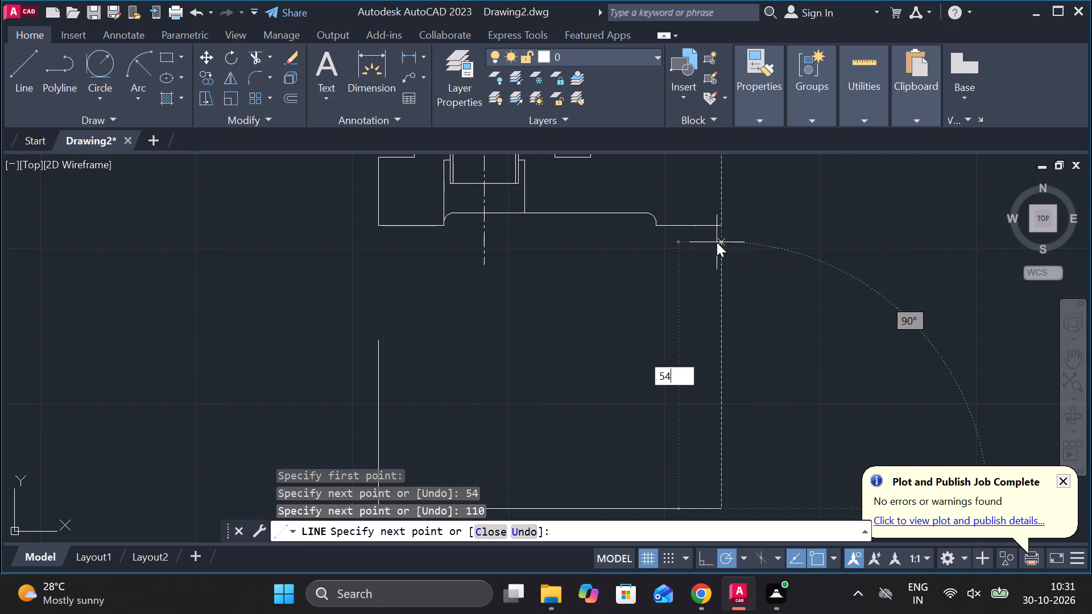
key("space")
left_click(383, 336)
scroll(585, 362, "down", 1)
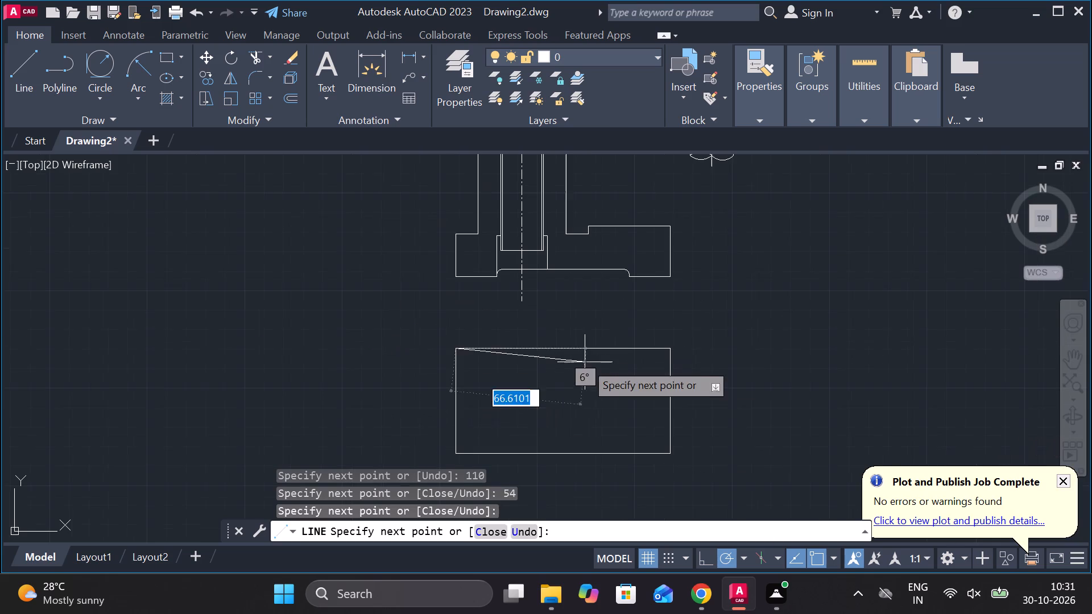
middle_click(519, 386)
scroll(519, 386, "up", 1)
middle_click_drag(522, 385, 548, 312)
key("Escape")
Lengthen the front view's vertical centre line downward through the new rectangle, ending a little below its bottom edge.
middle_click_drag(553, 304, 565, 333)
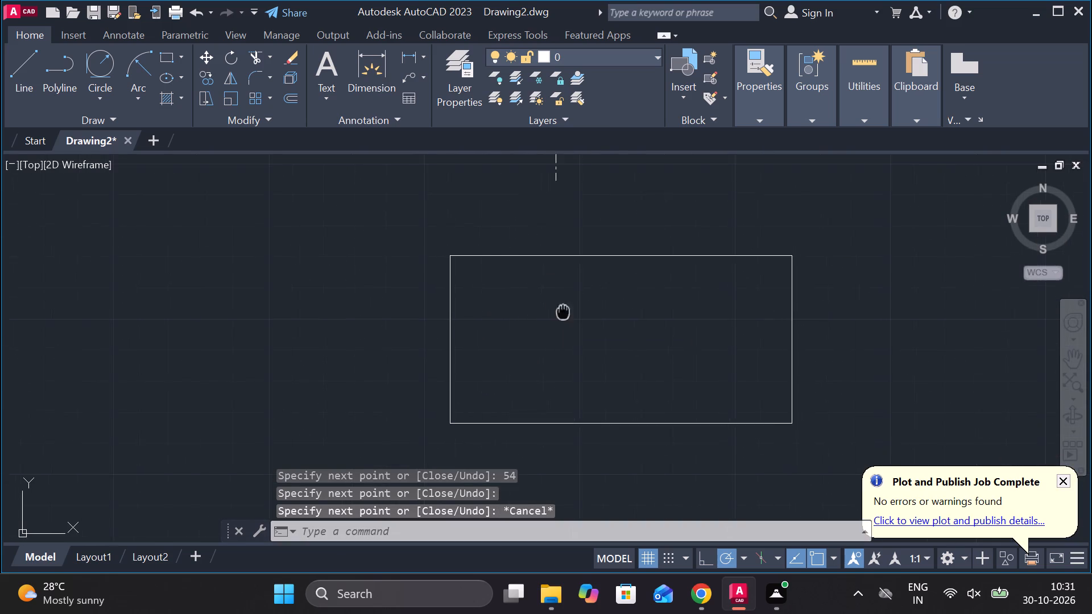
middle_click_drag(565, 333, 548, 437)
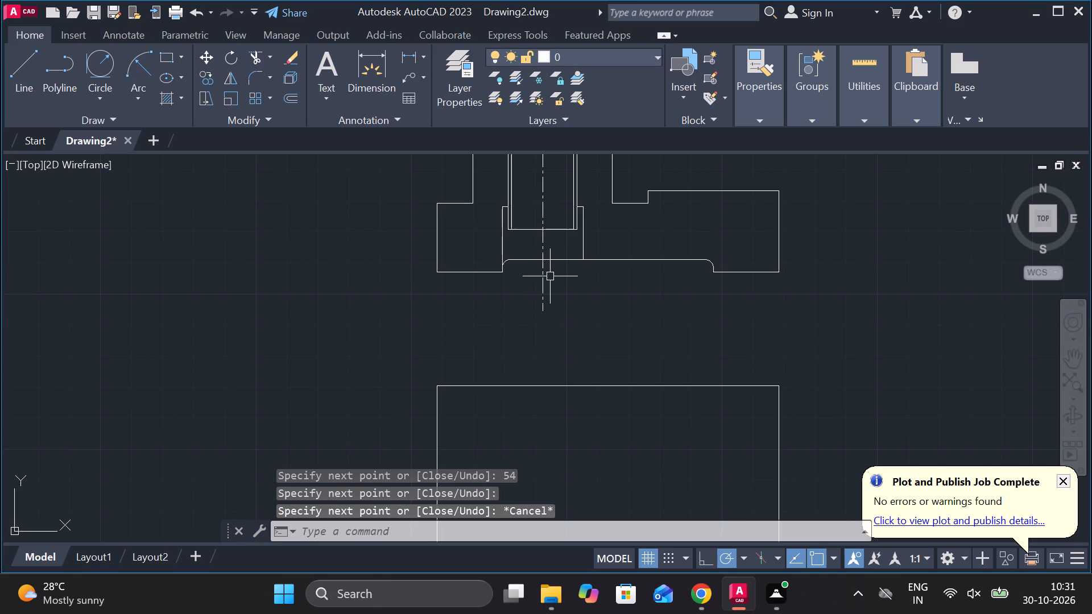
left_click(543, 283)
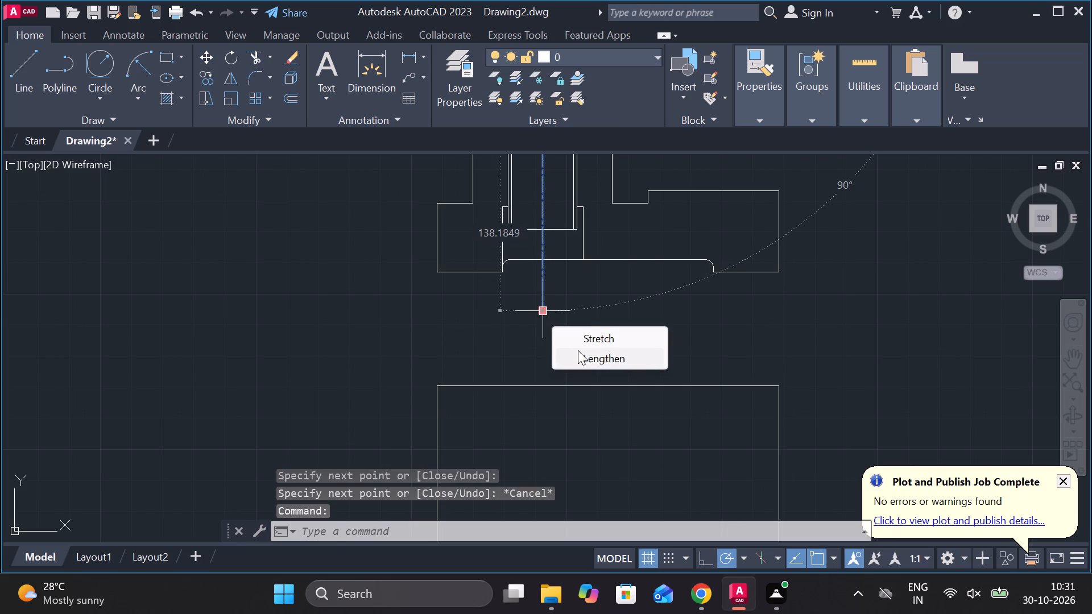
left_click(597, 354)
middle_click_drag(589, 404, 584, 276)
left_click(560, 481)
key("Escape")
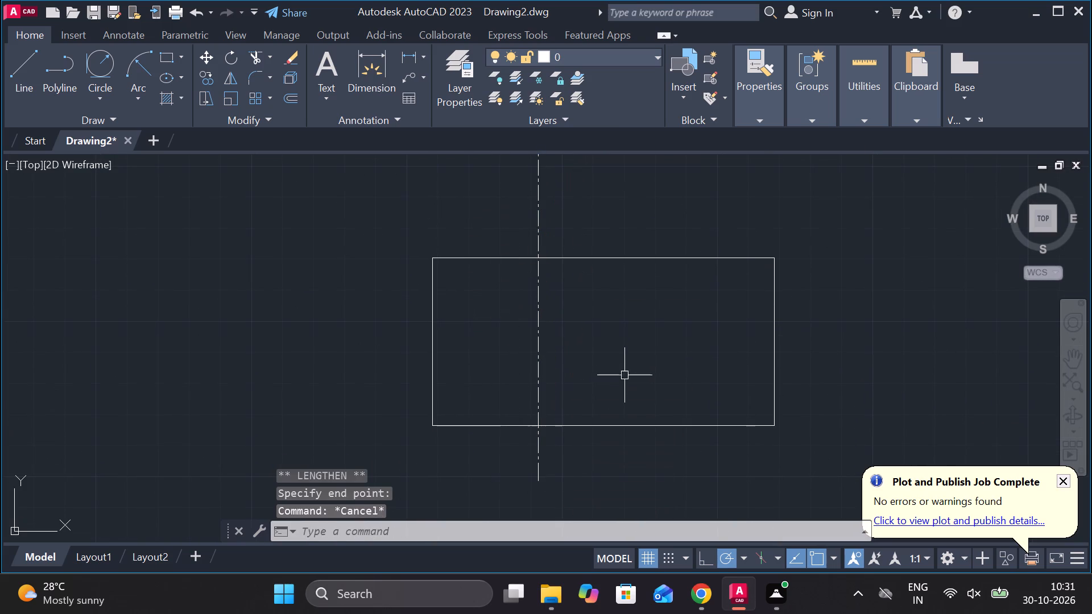
Draw a horizontal line across the lower rectangle, from its left edge's midpoint to its right edge.
key("l")
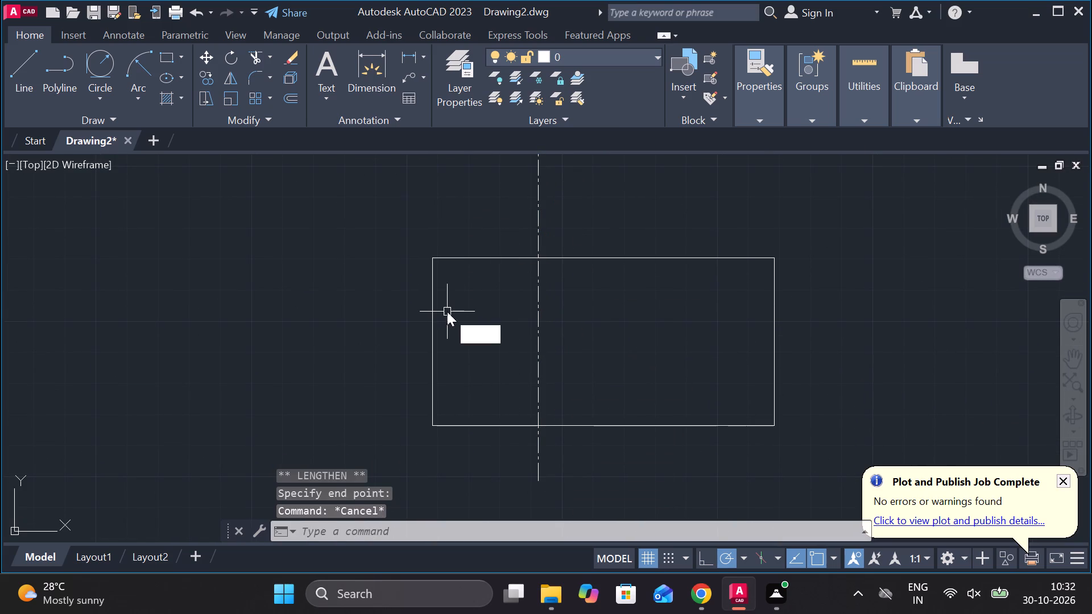
key("Return")
left_click(432, 339)
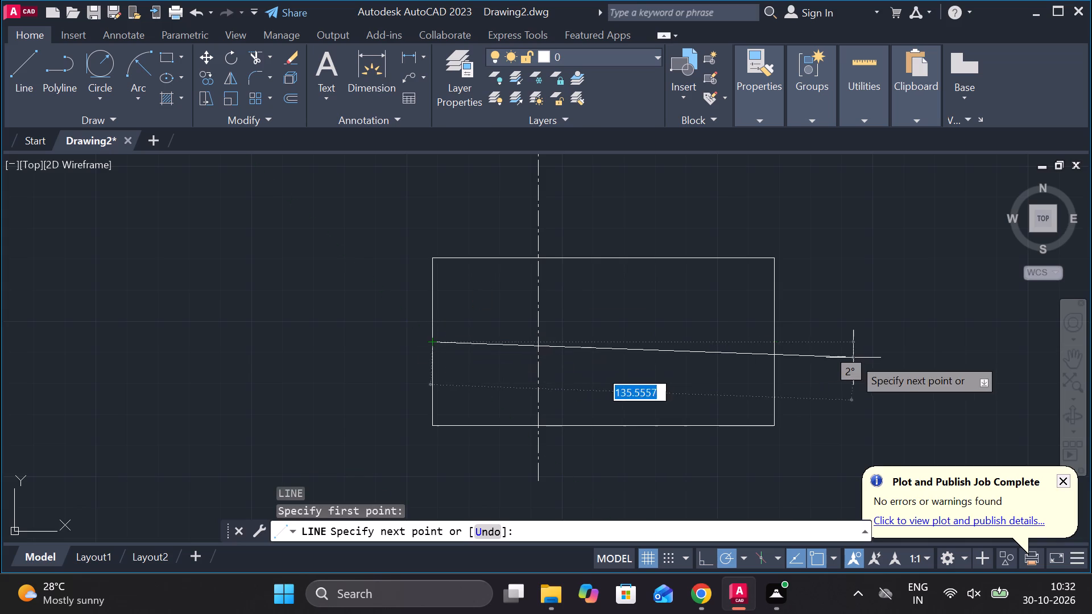
left_click(775, 344)
key("Escape")
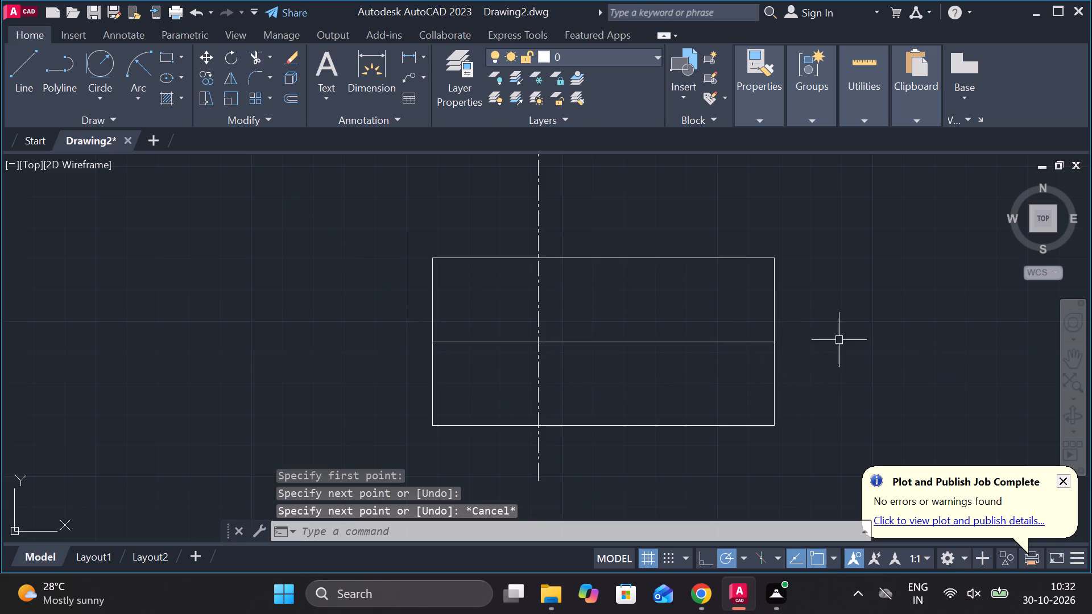
Offset the rectangle's right edge 27 inward.
middle_click_drag(841, 343, 750, 320)
left_click(680, 353)
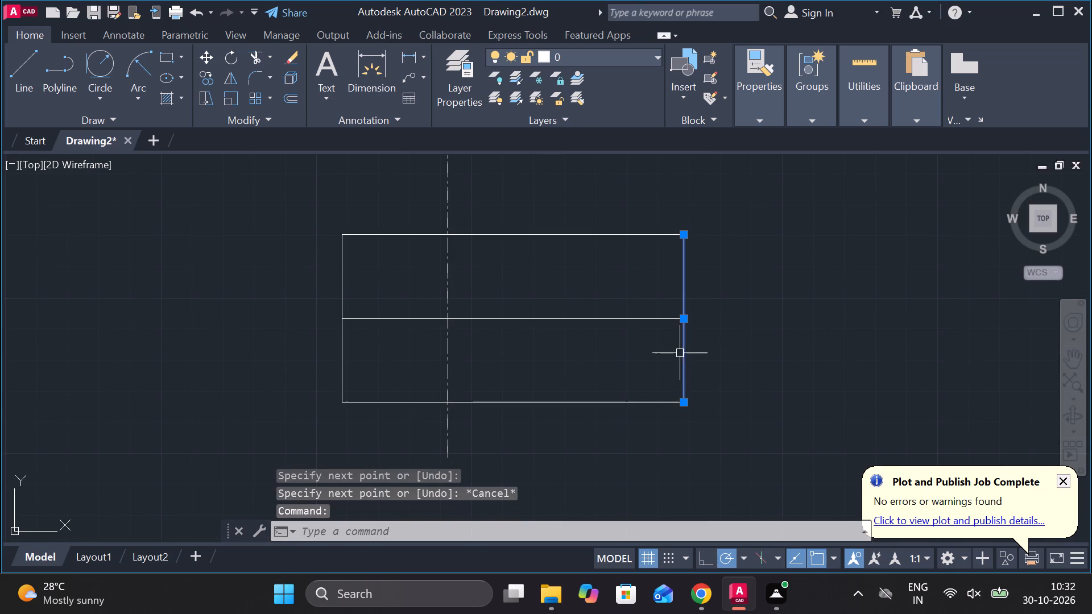
key("o")
key("Return")
key("Return")
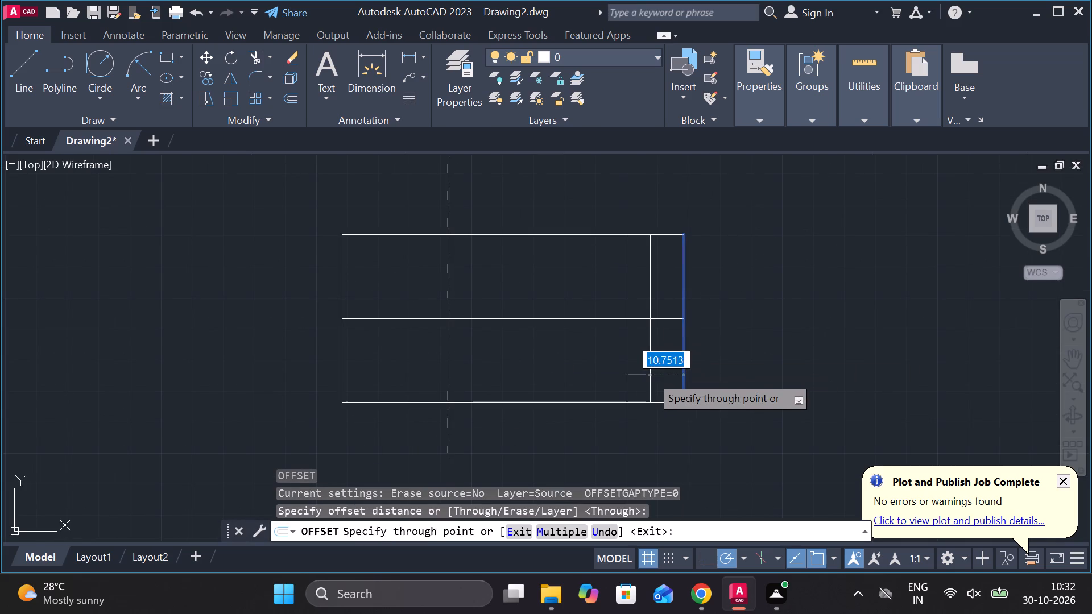
type("27")
key("Return")
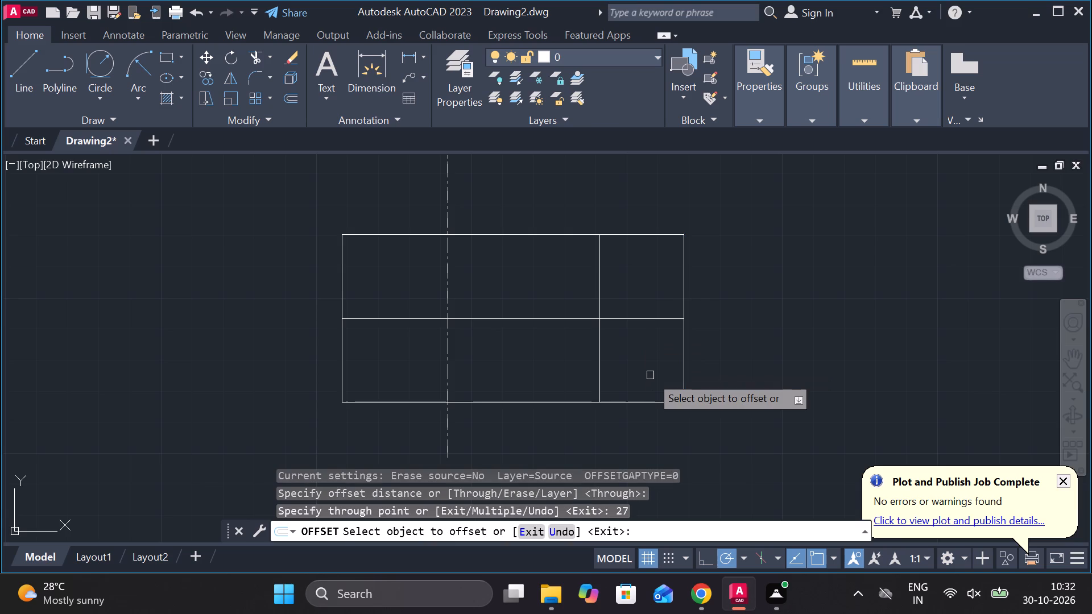
key("Escape")
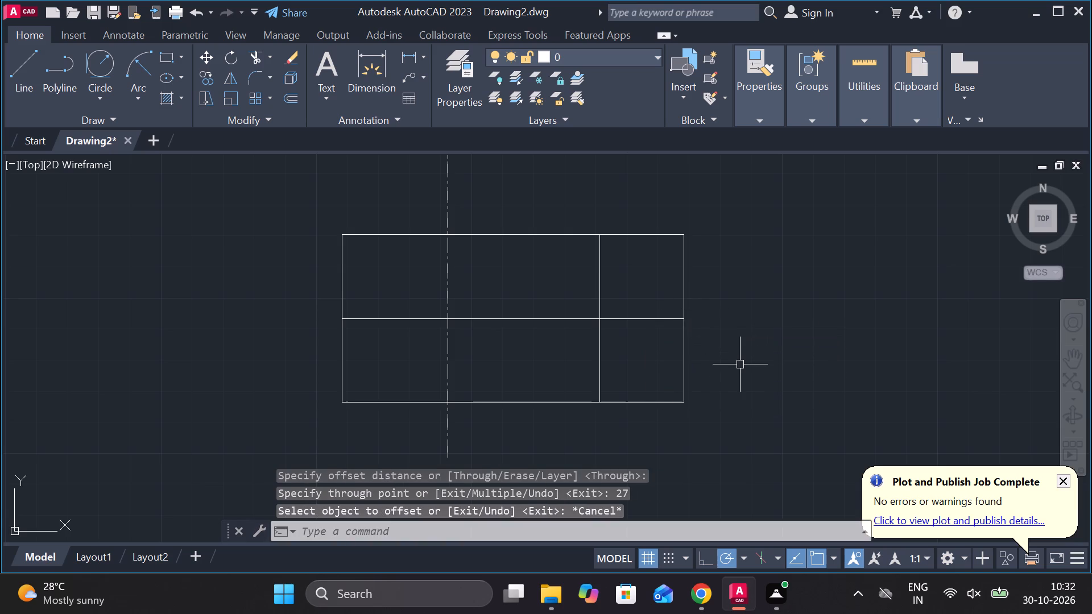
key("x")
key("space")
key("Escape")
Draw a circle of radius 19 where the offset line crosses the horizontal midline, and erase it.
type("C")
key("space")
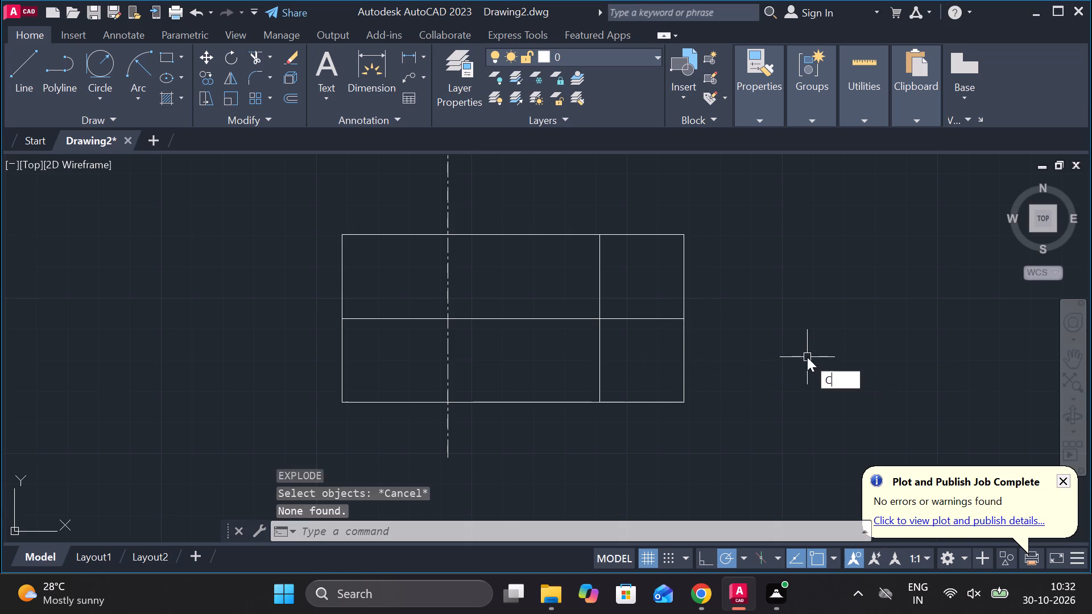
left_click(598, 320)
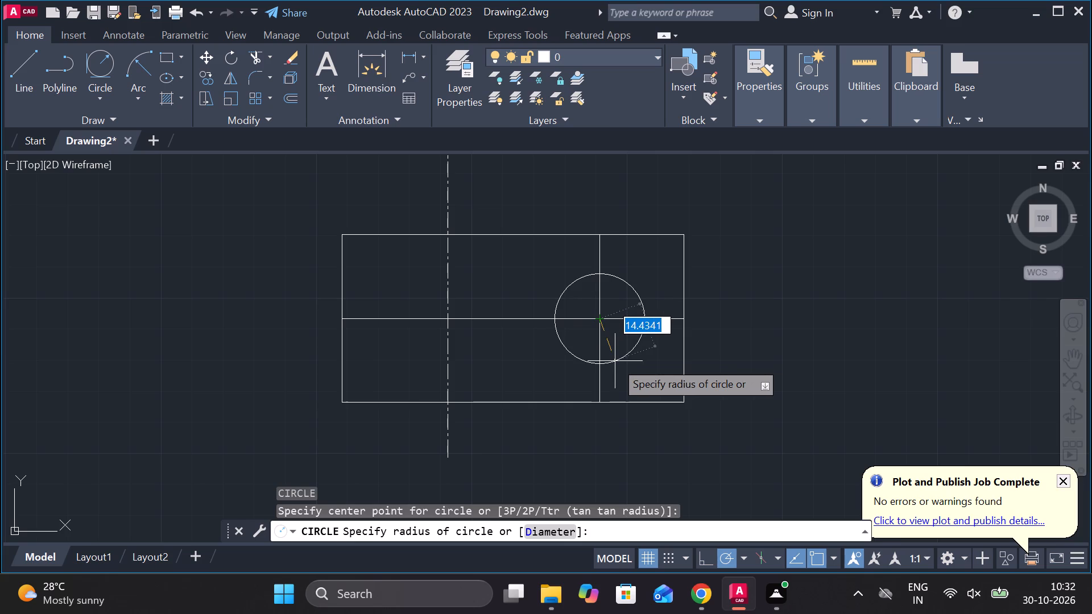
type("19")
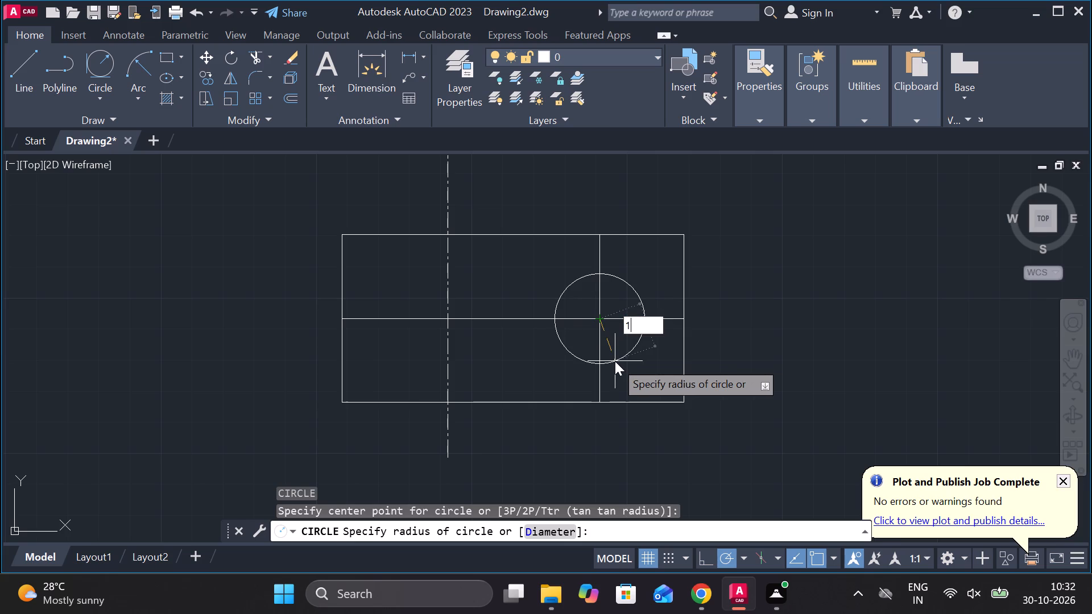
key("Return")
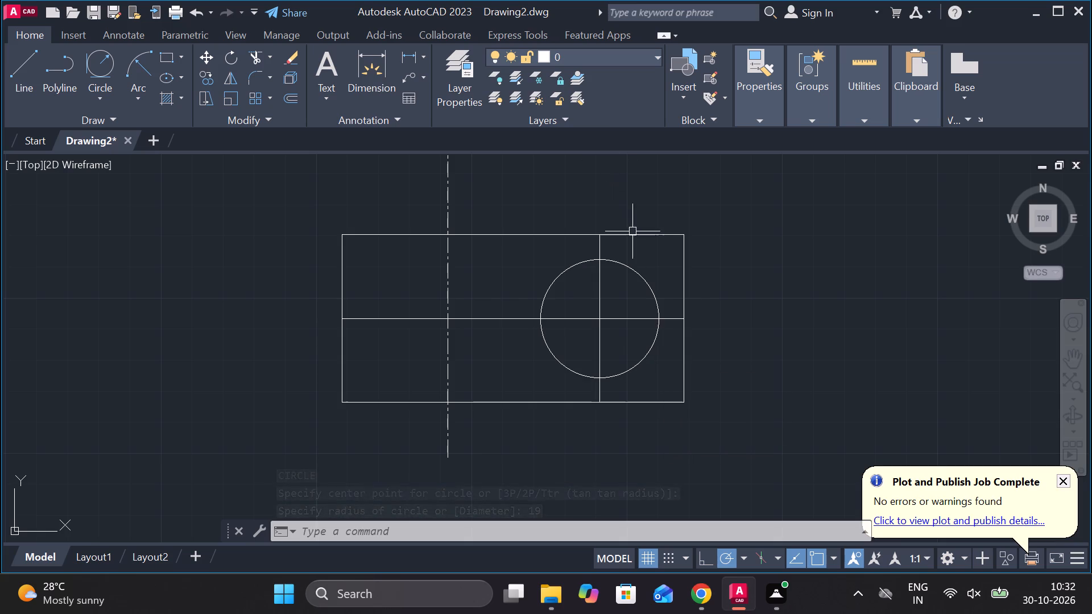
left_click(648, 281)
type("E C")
Draw a circle of diameter 18 centred where the offset line crosses the horizontal midline.
key("space")
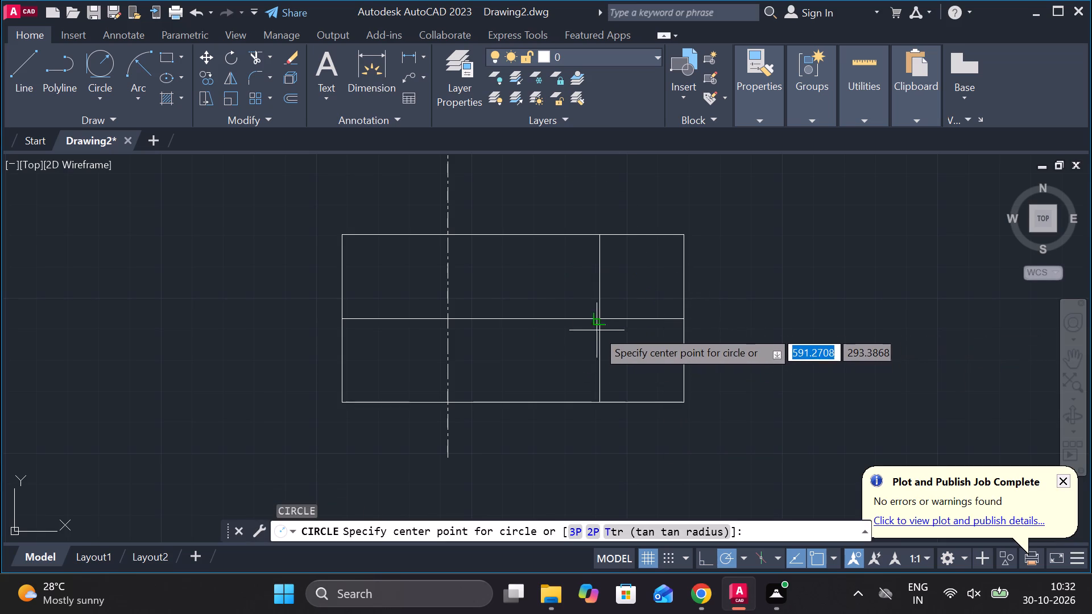
left_click(601, 321)
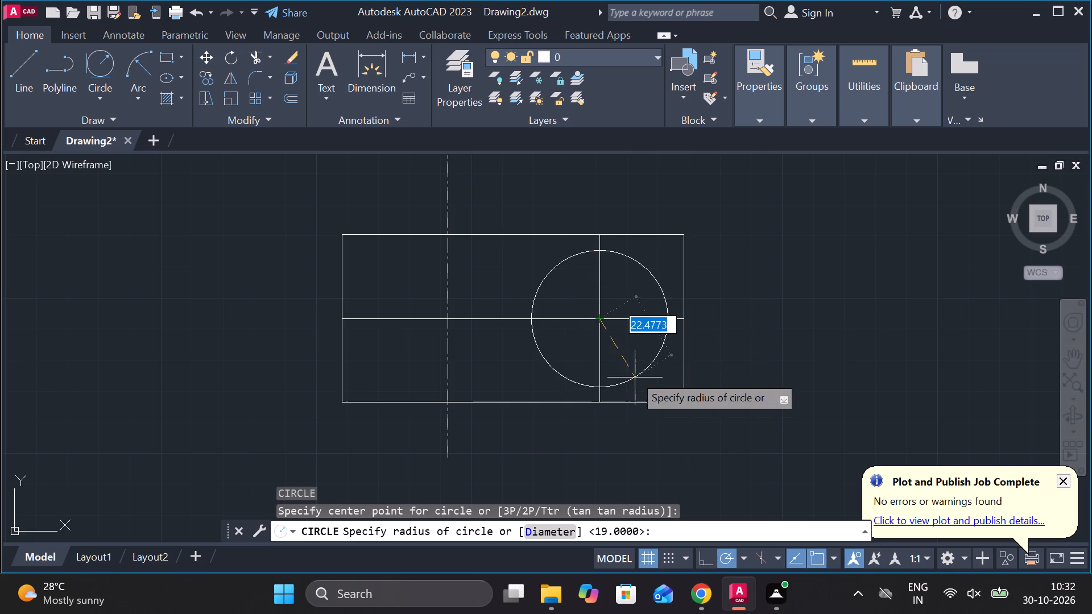
type("D")
key("space")
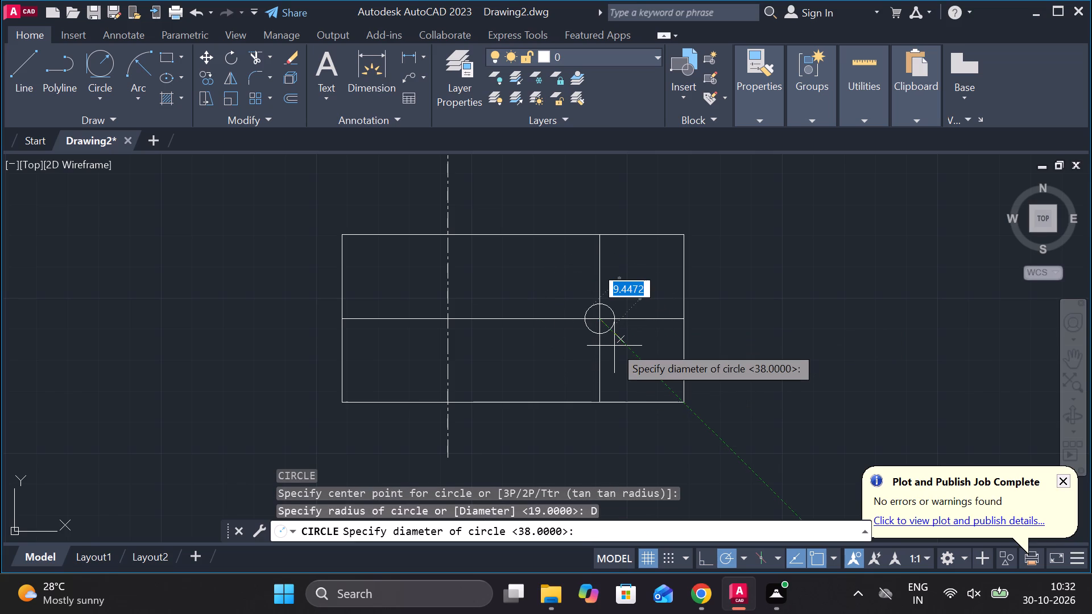
key("1")
key("8")
key("Return")
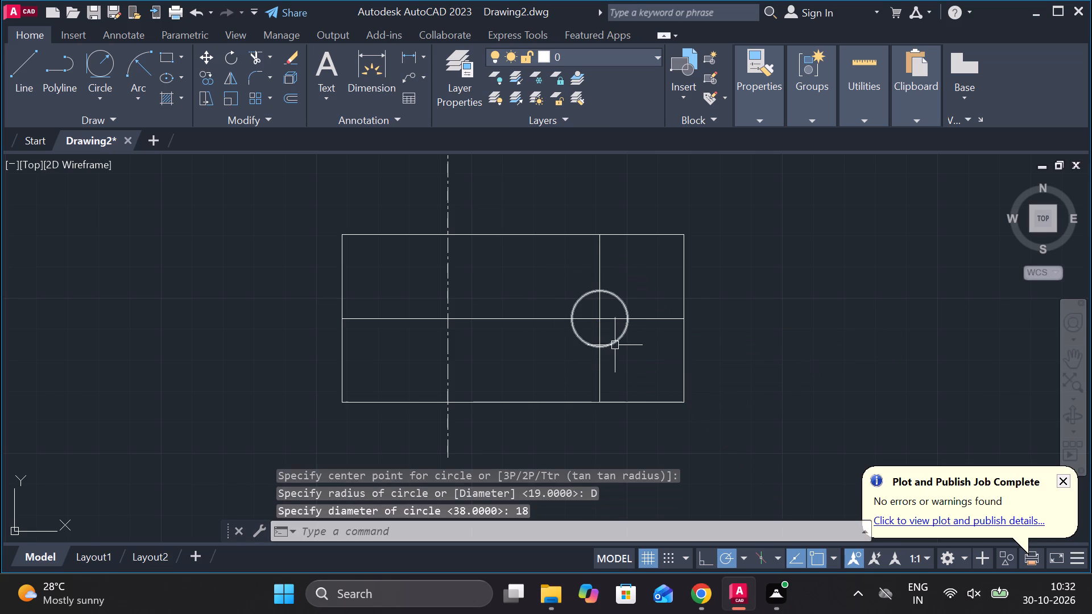
key("Escape")
Draw two horizontal lines from the circle's top and bottom points to beyond the rectangle's right edge.
key("l")
key("Return")
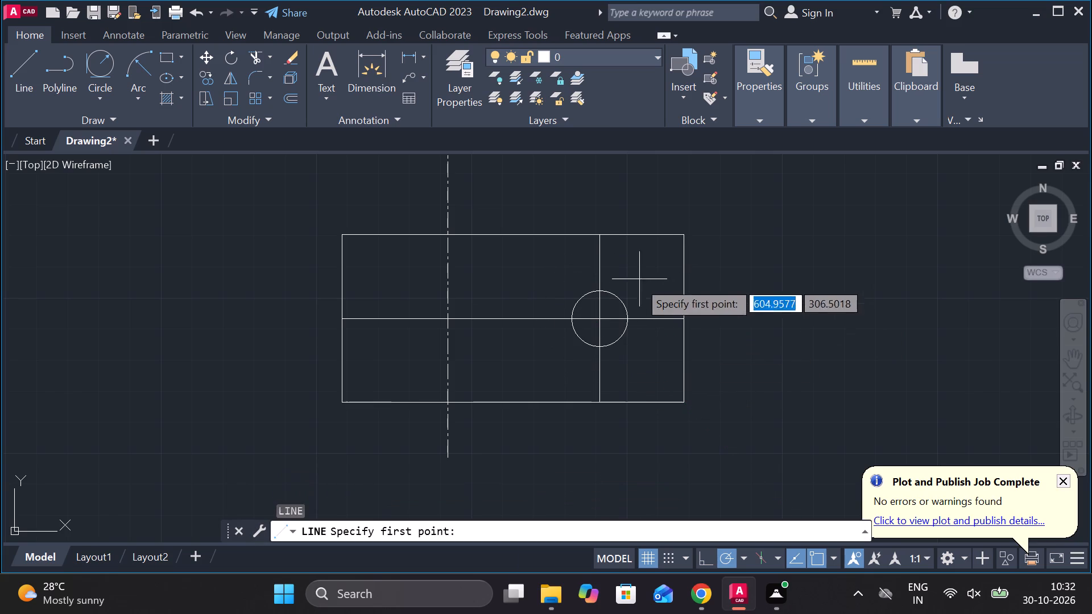
left_click(597, 291)
left_click(787, 300)
key("Escape")
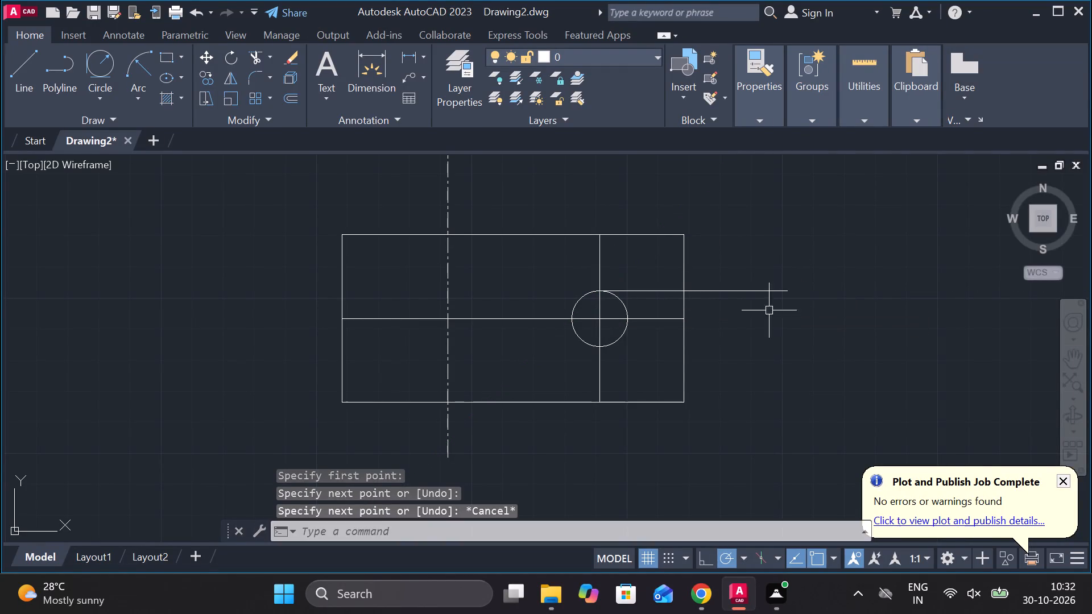
key("space")
left_click(609, 351)
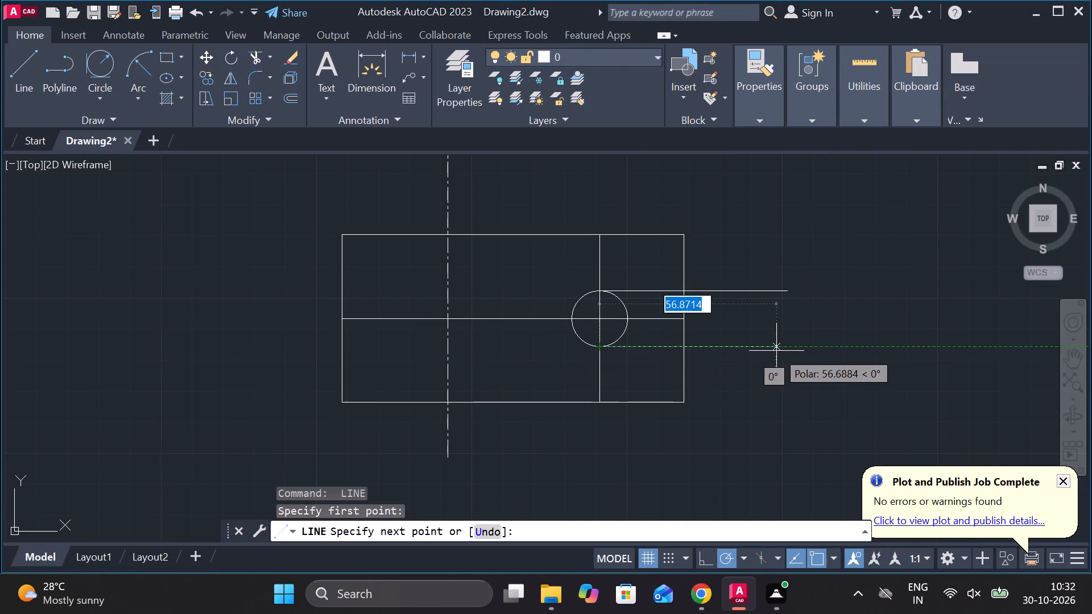
left_click(776, 351)
key("Escape")
Trim the circle's right half, the midline and offset line inside the slot, and the slot lines' overhang beyond the right edge.
type("TR")
key("space")
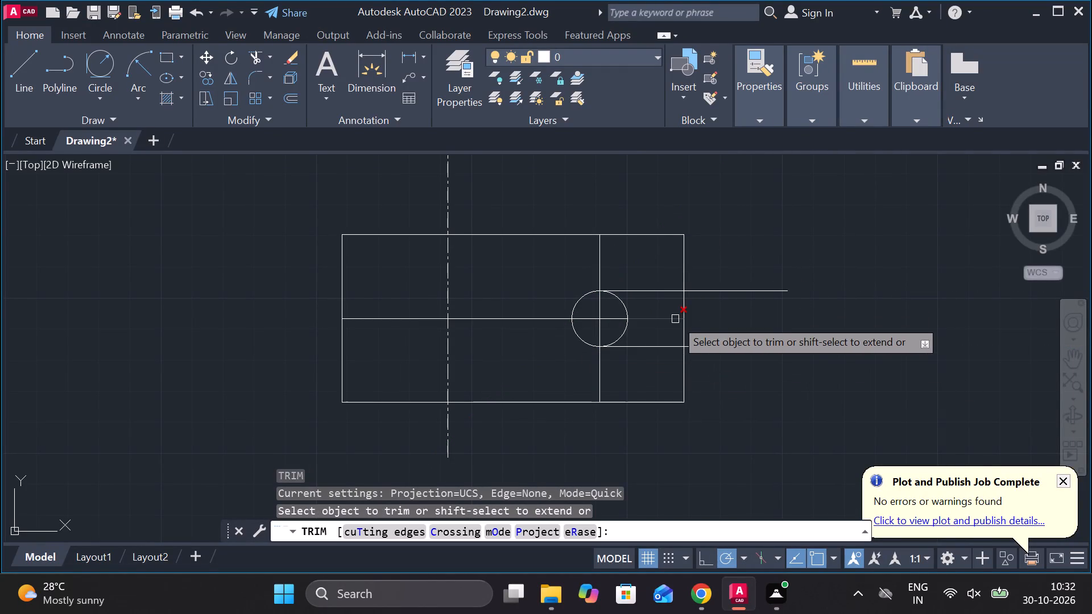
left_click(675, 319)
left_click(605, 315)
left_click(621, 309)
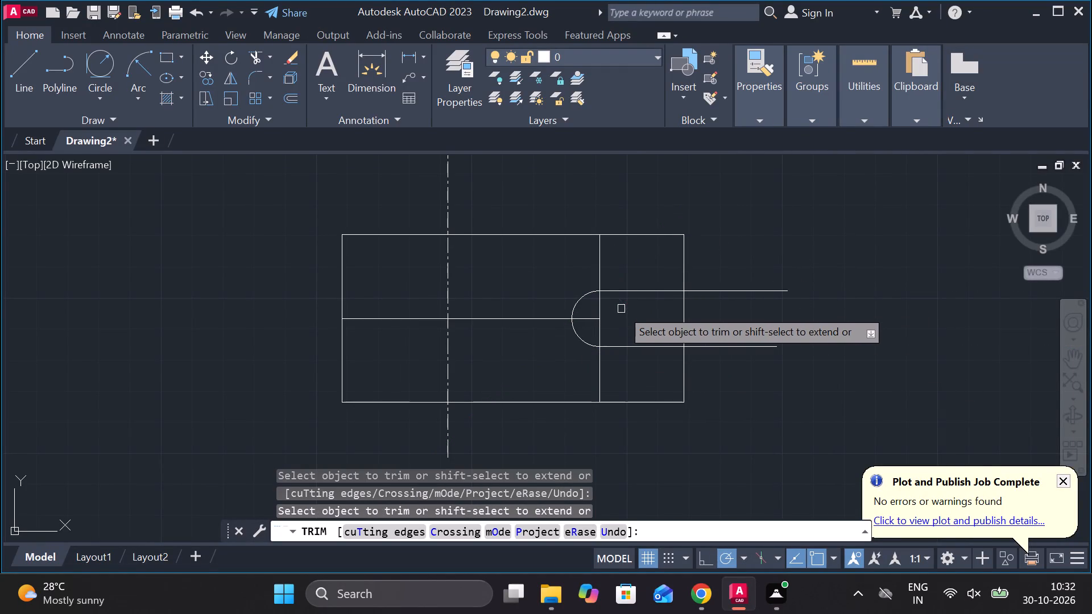
left_click(597, 309)
left_click(598, 329)
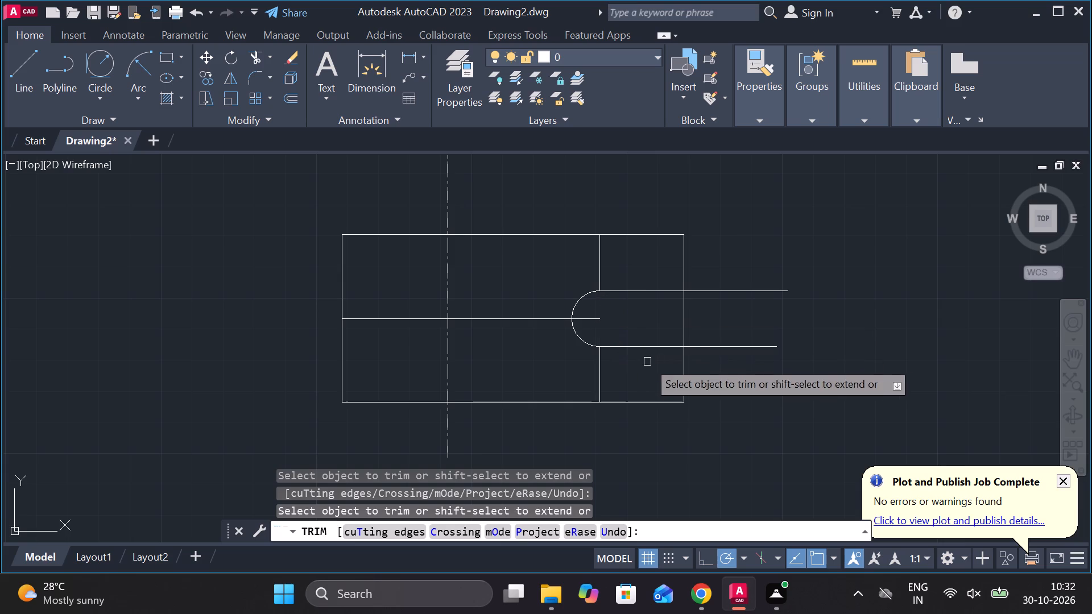
left_click(718, 351)
left_click(720, 284)
key("Escape")
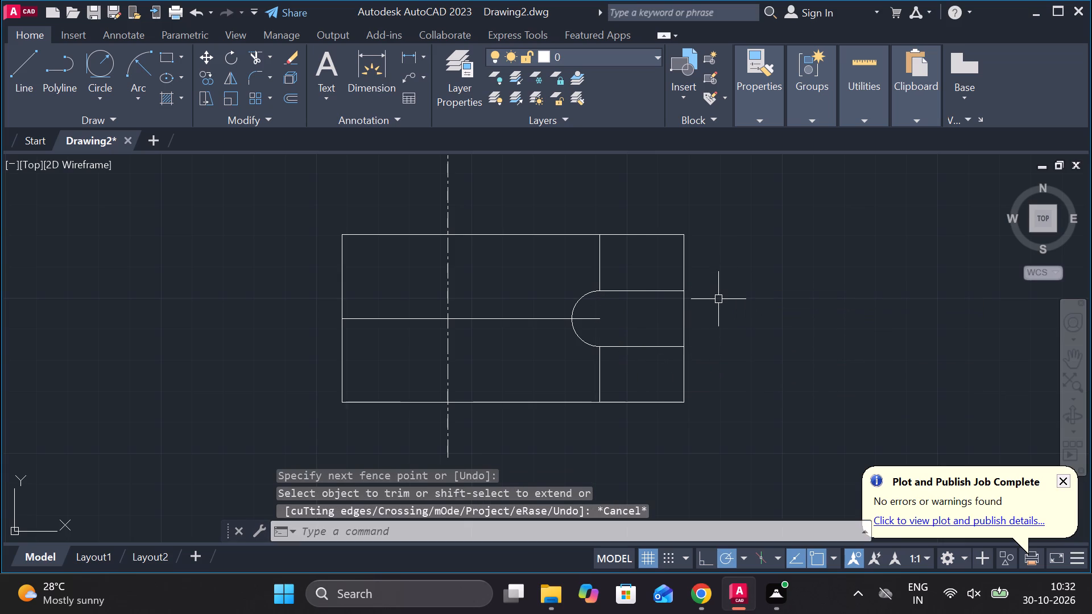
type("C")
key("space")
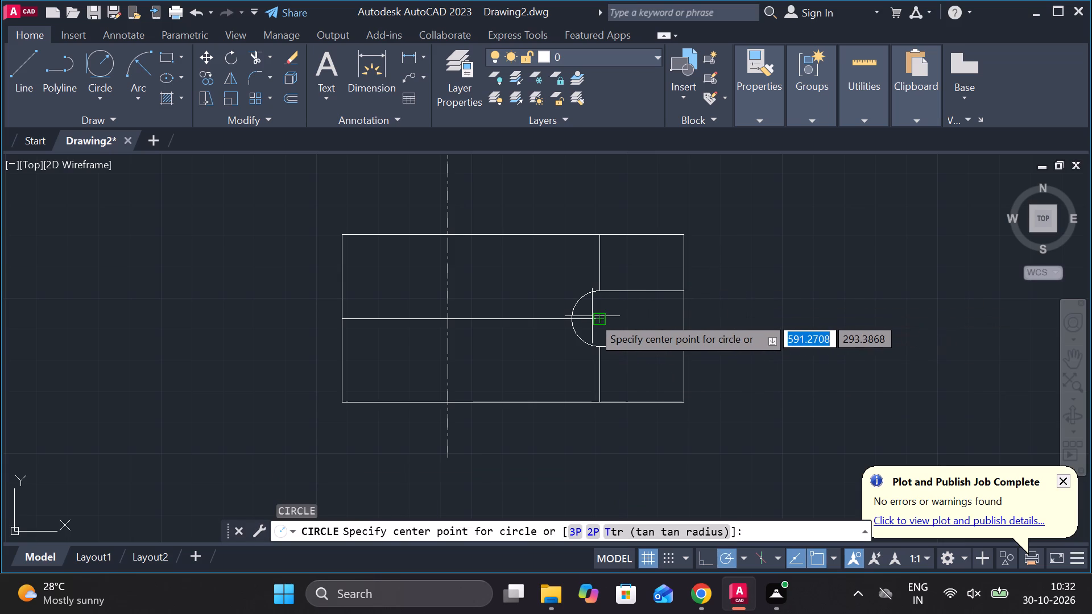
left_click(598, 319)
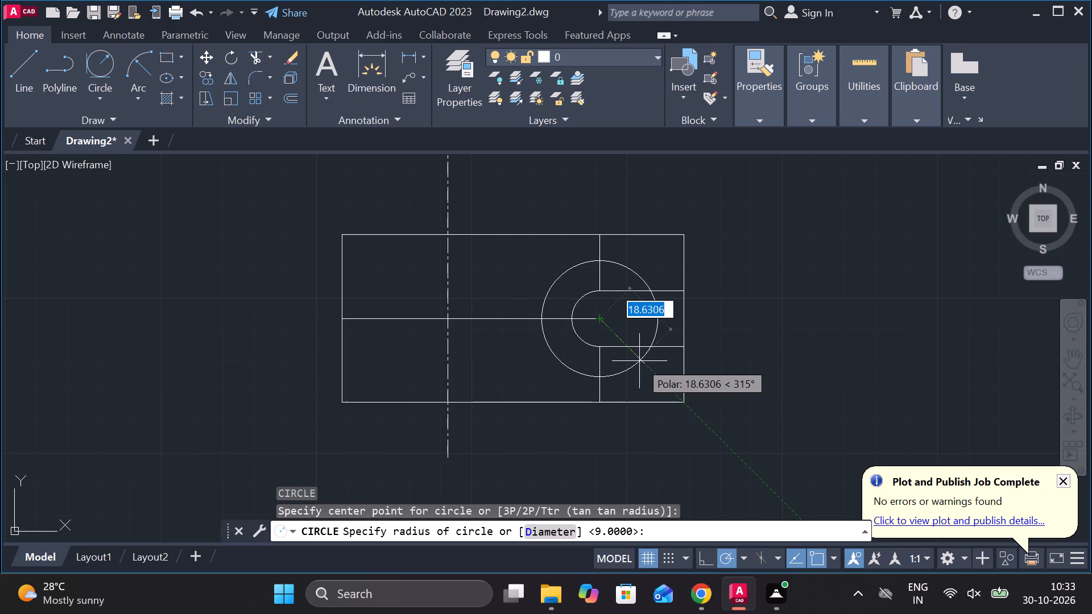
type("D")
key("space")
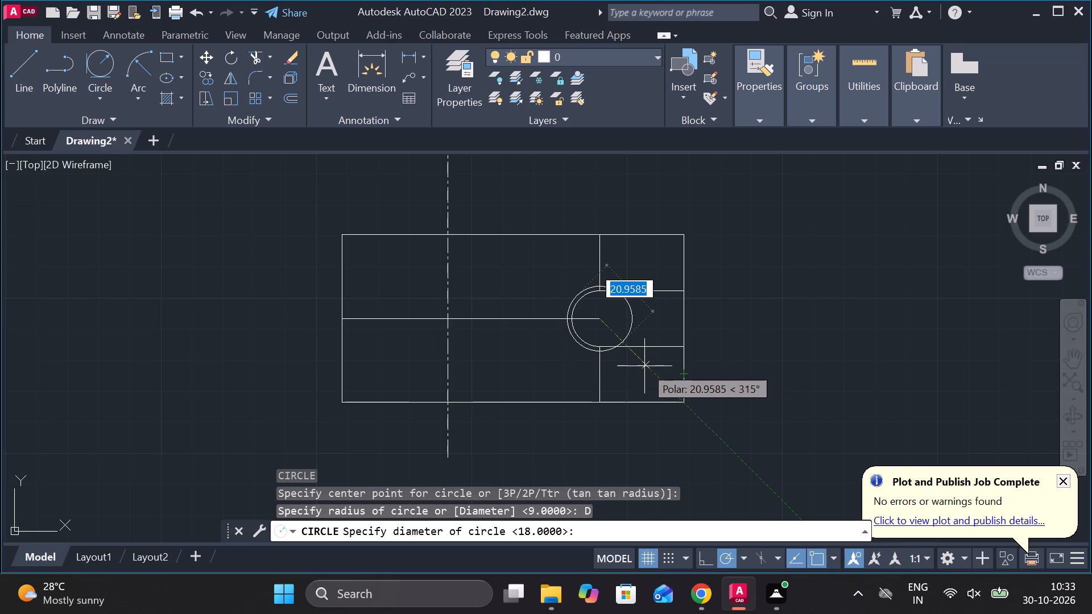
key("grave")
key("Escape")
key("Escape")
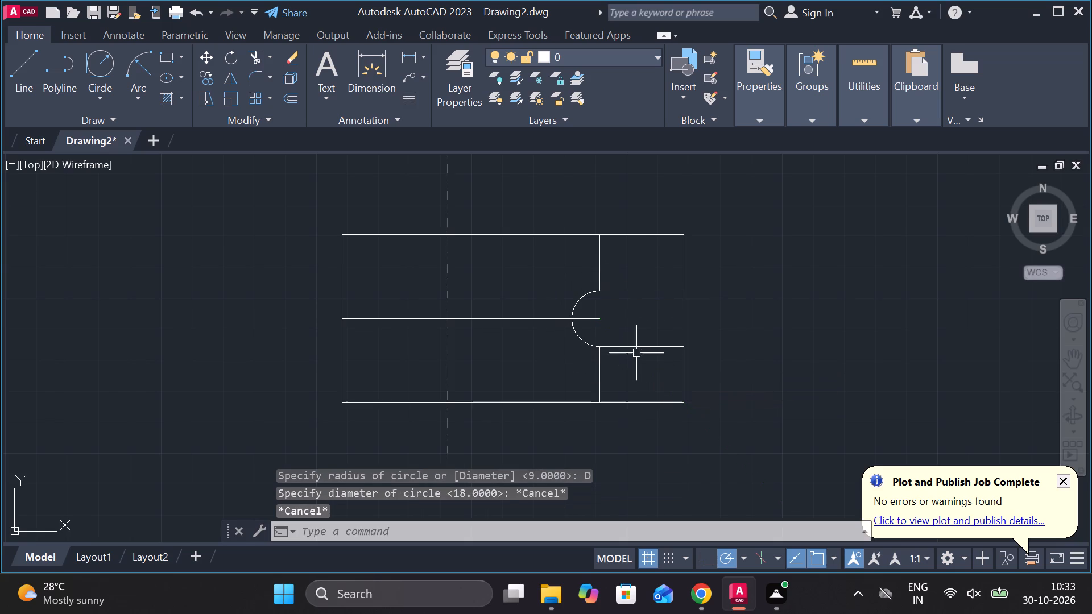
Draw a circle of radius 19 concentric with the slot's rounded end.
type("C")
key("space")
left_click(598, 321)
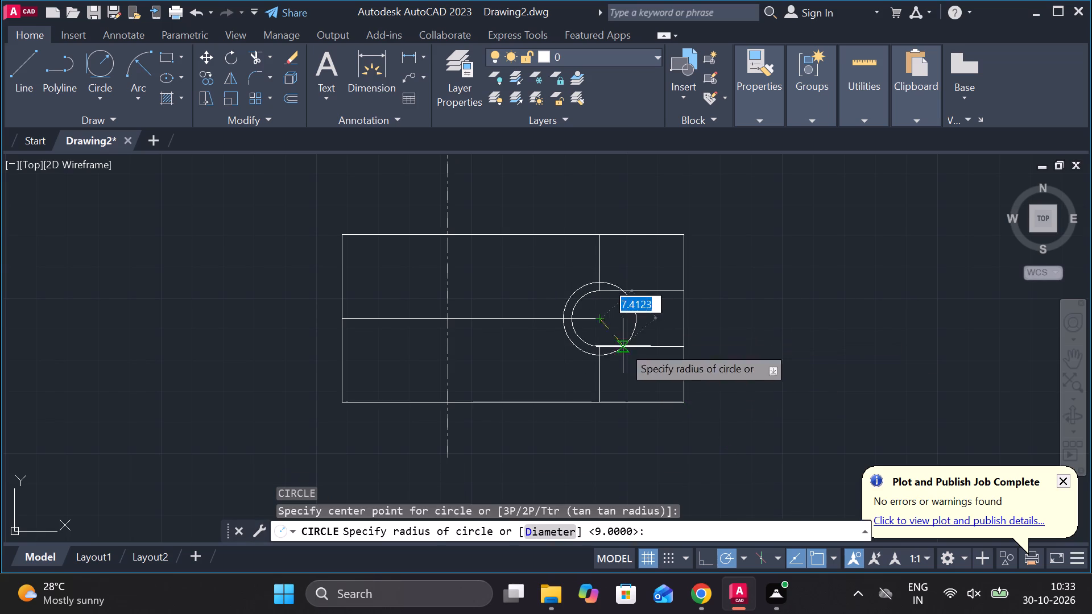
type("19")
key("Return")
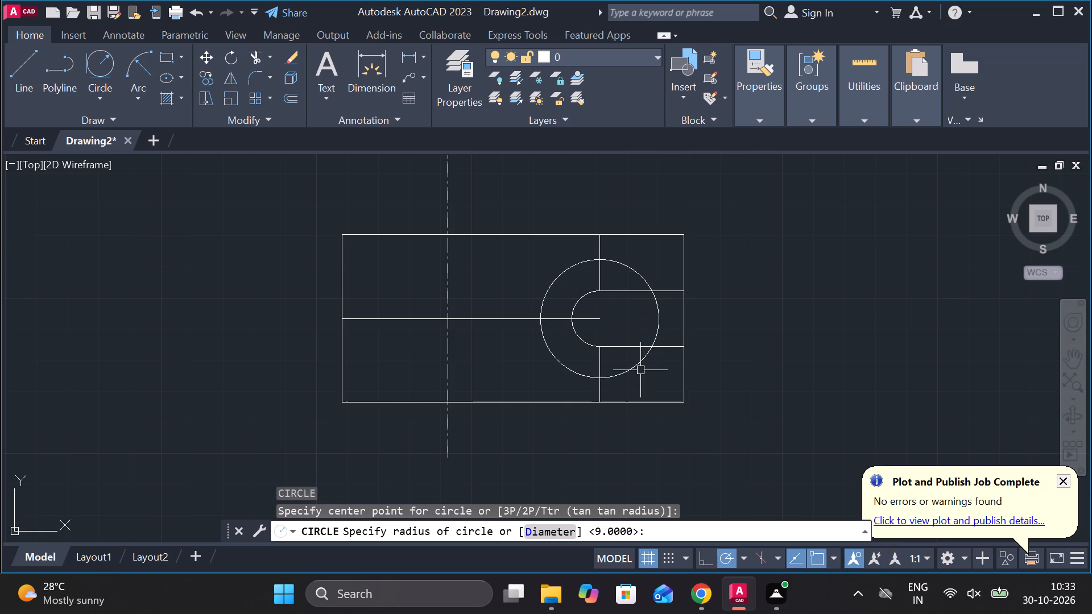
Trim away the right half of the larger circle, leaving an arc that ends on the vertical offset line.
type("TR")
key("space")
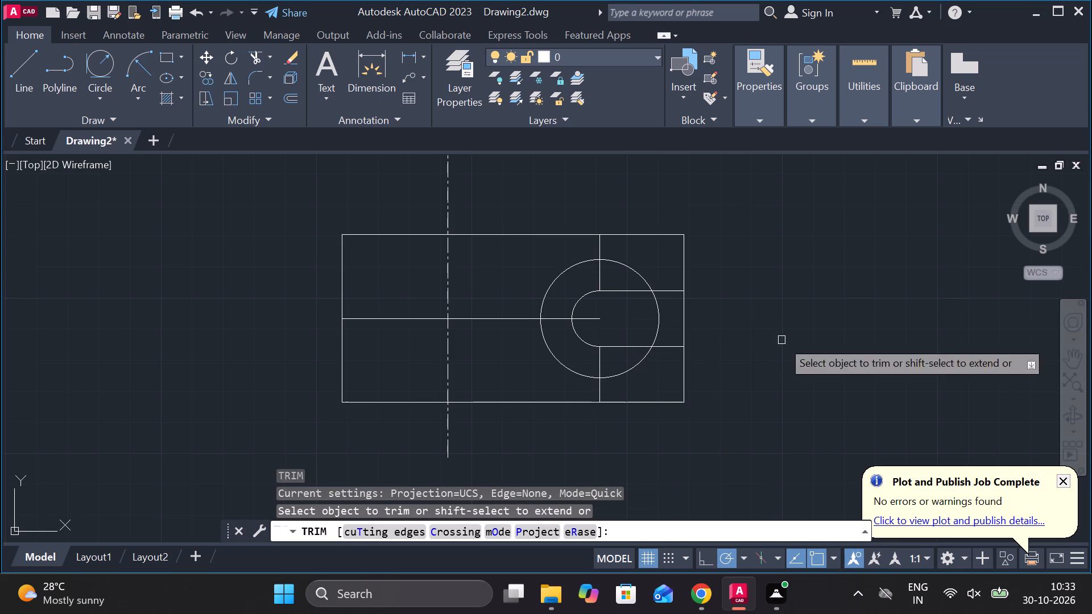
left_click(653, 308)
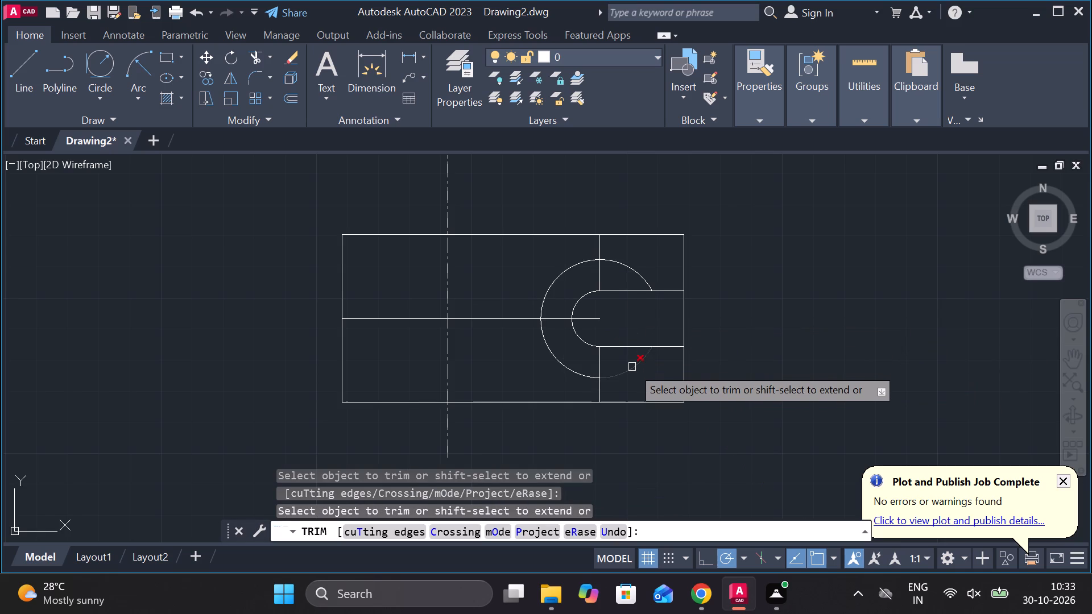
left_click(632, 367)
left_click(642, 278)
key("Escape")
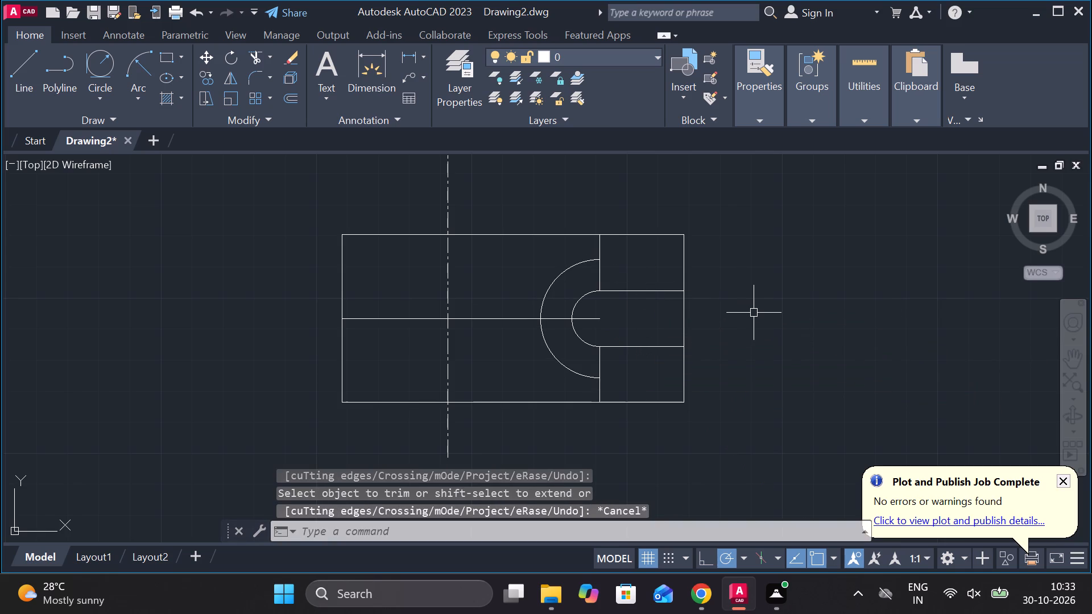
Draw two horizontal lines from the larger arc's upper and lower ends to beyond the rectangle's right edge.
key("l")
key("Return")
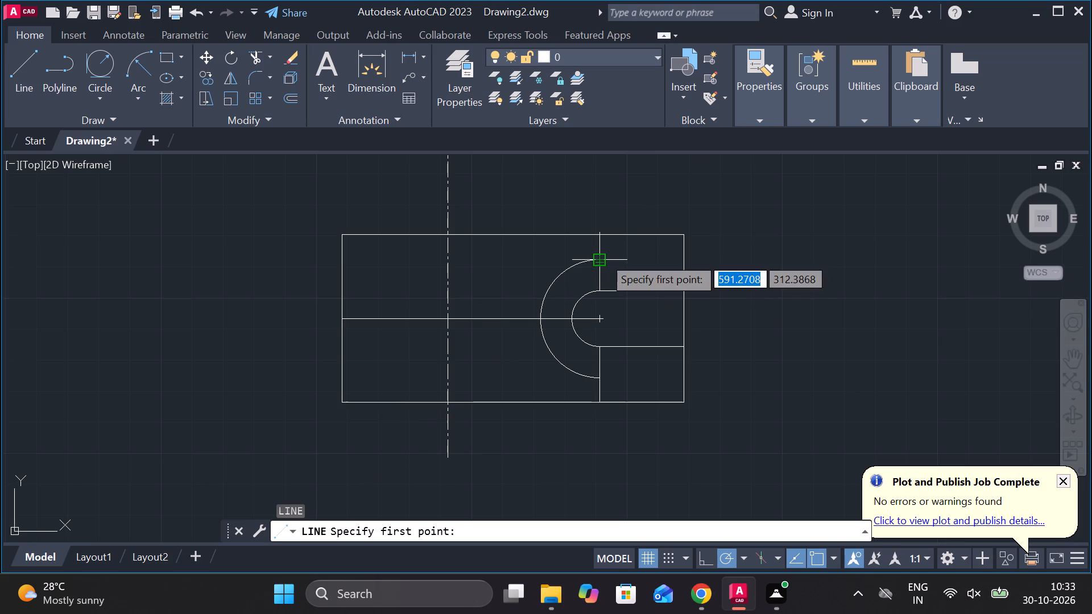
left_click(603, 256)
left_click(740, 261)
key("Escape")
key("space")
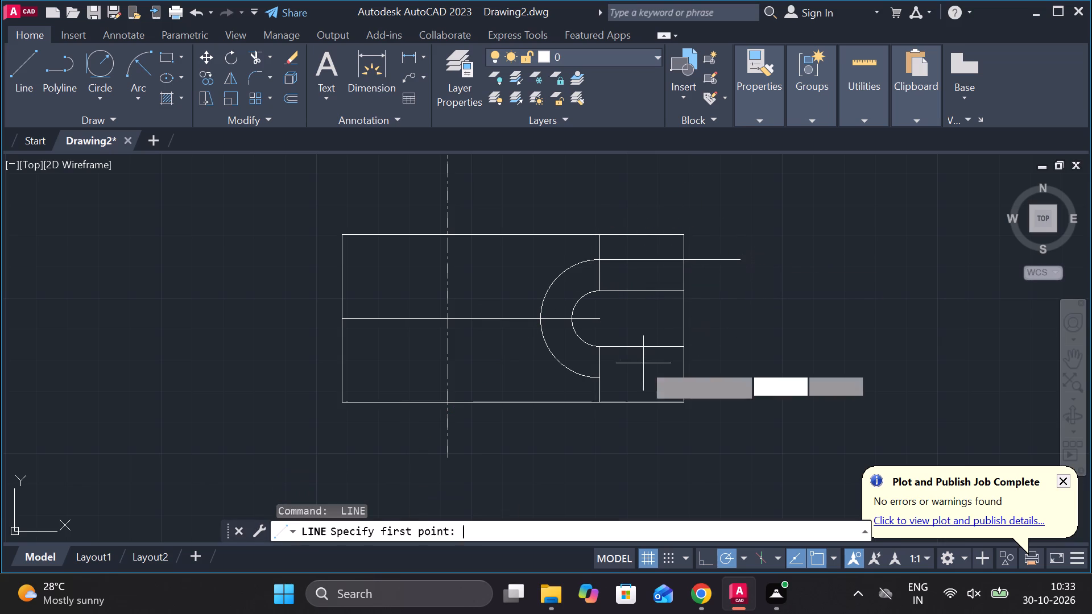
left_click(605, 384)
left_click(766, 376)
key("Escape")
Trim the overhanging ends of the two outer slot lines back to the rectangle's right edge.
type("TR")
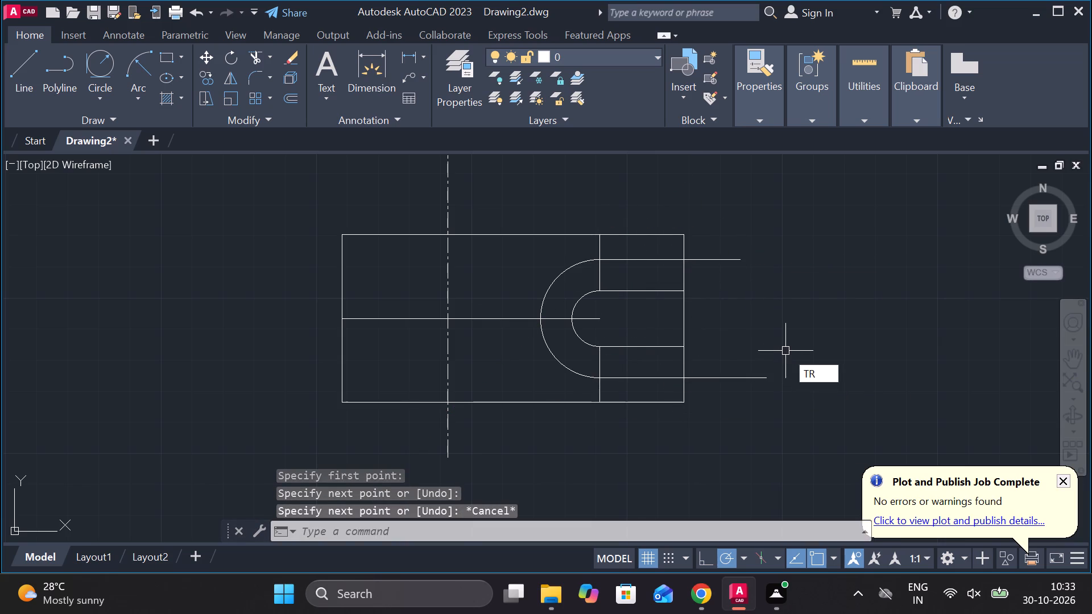
key("space")
left_click_drag(723, 223, 723, 234)
left_click(768, 439)
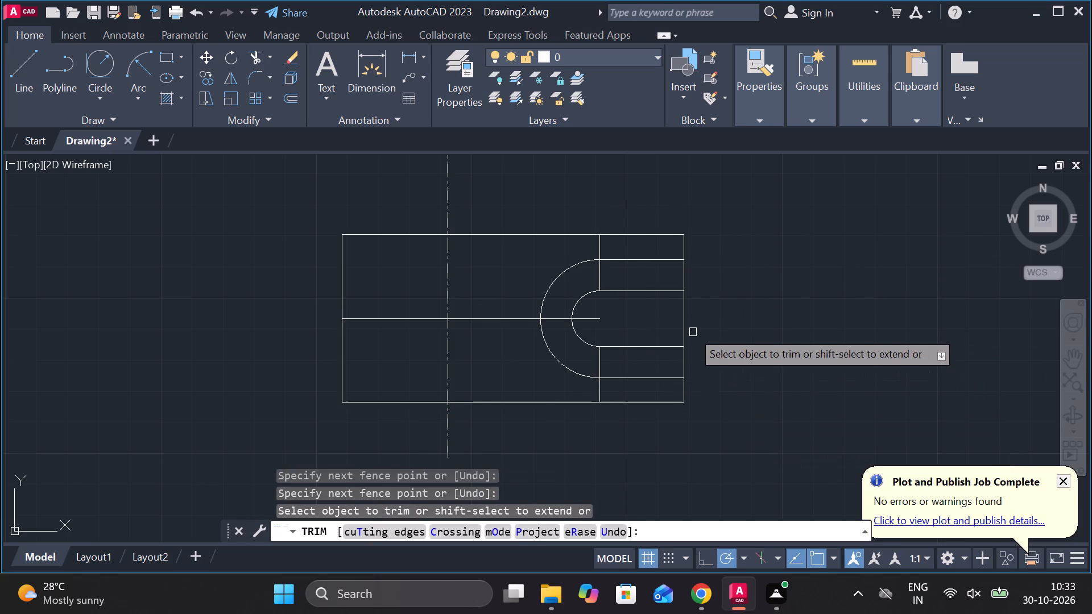
Trim the right edge across the slot opening and the vertical offset line's pieces, leaving only its segment below the outer slot line.
left_click(686, 325)
left_click(598, 274)
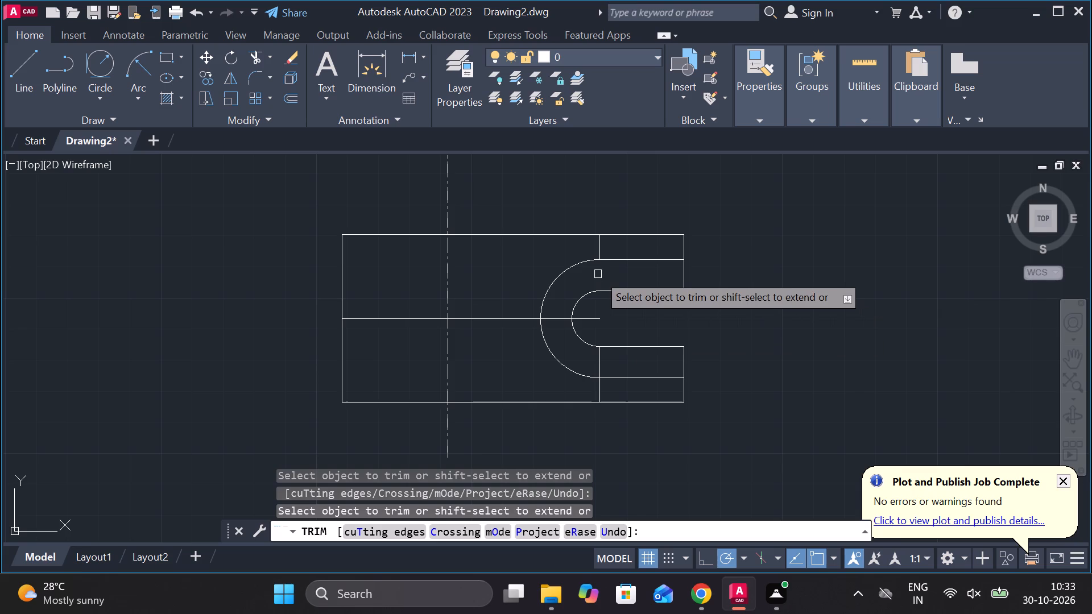
left_click(597, 249)
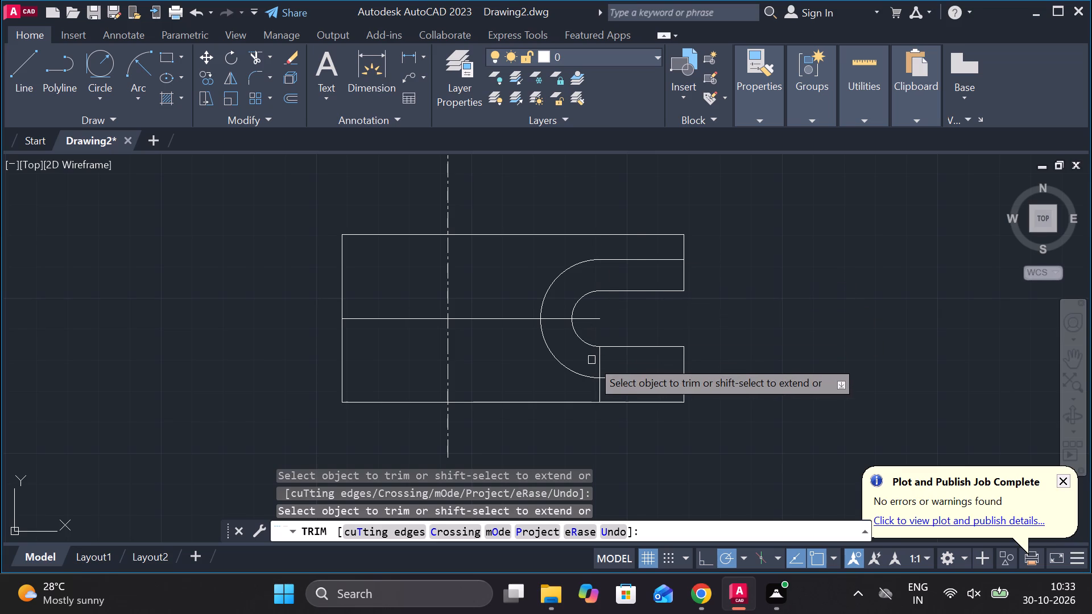
left_click(602, 360)
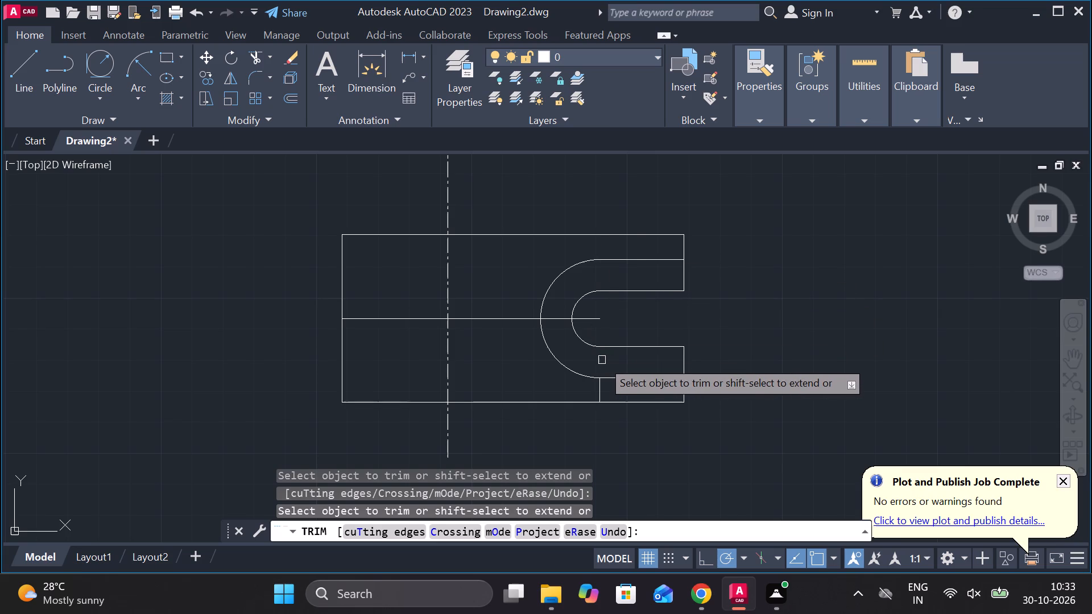
key("Escape")
Lengthen the remaining vertical segment through the slot's arc centre until it extends beyond the rectangle's upper and lower edges.
left_click(602, 391)
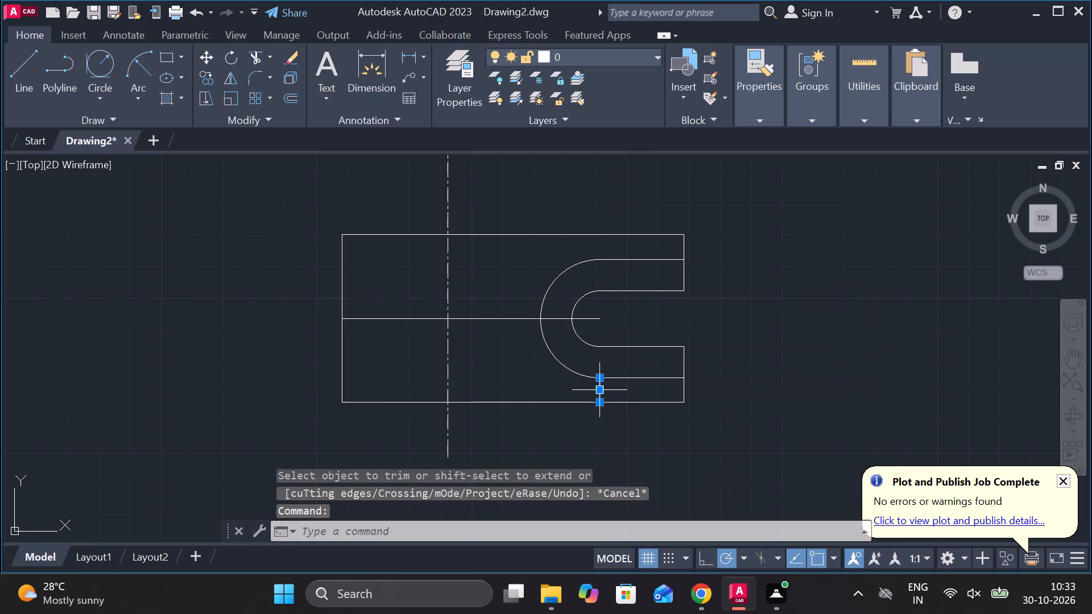
left_click(655, 423)
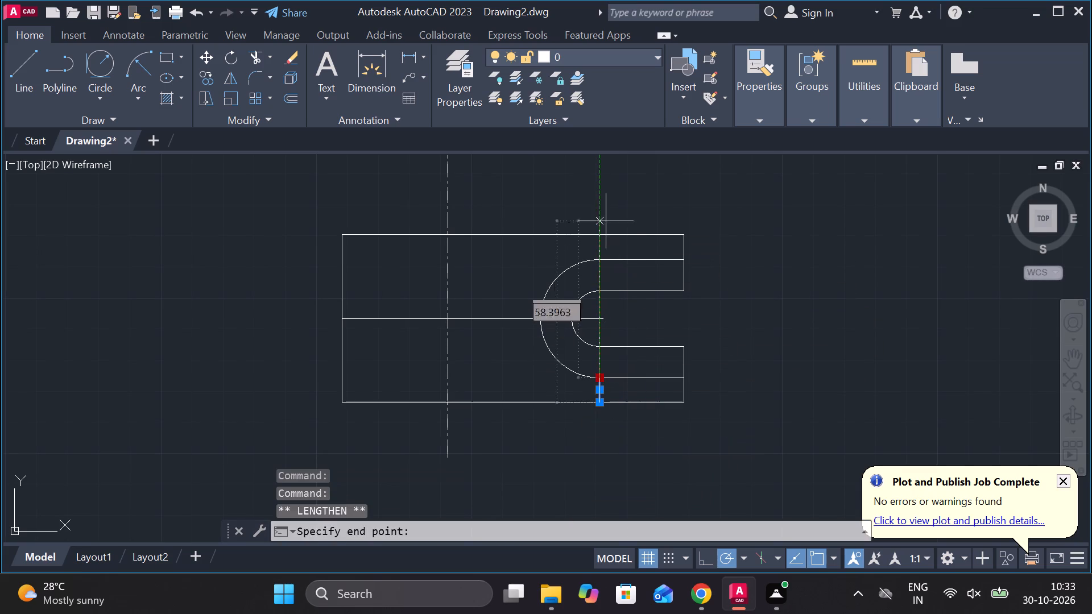
left_click(602, 198)
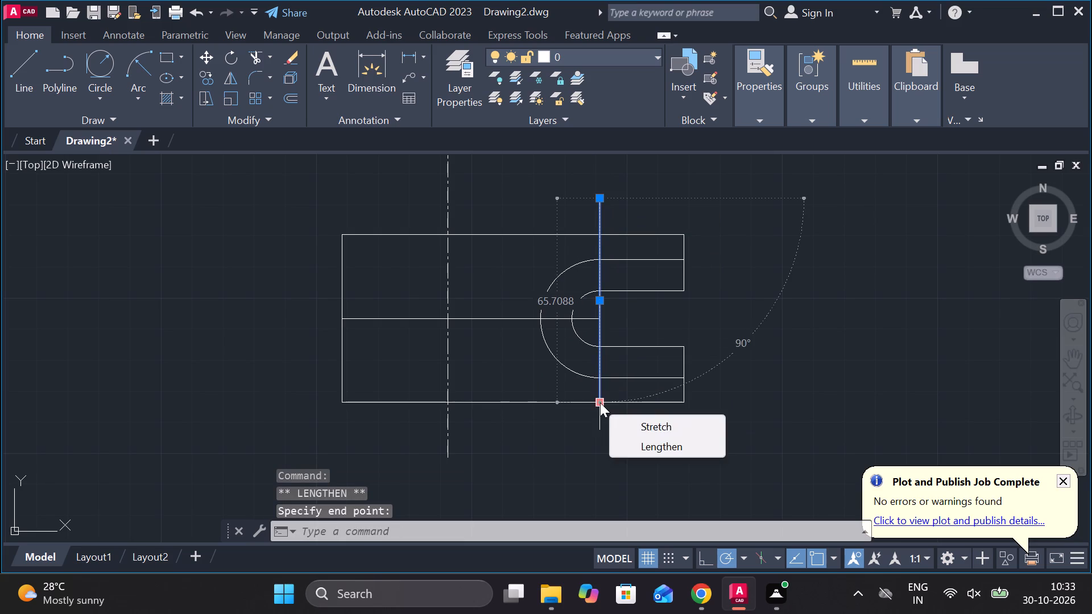
left_click(600, 403)
left_click(599, 439)
key("Escape")
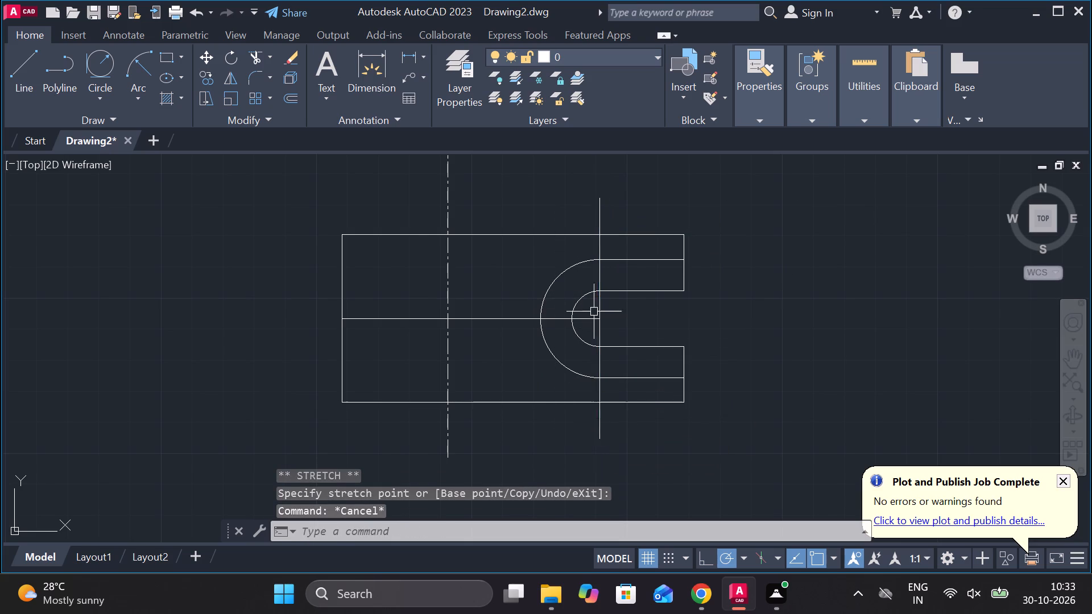
Set the linetype of the vertical line through the slot's arc centre to DASHED.
left_click(597, 283)
left_click(762, 131)
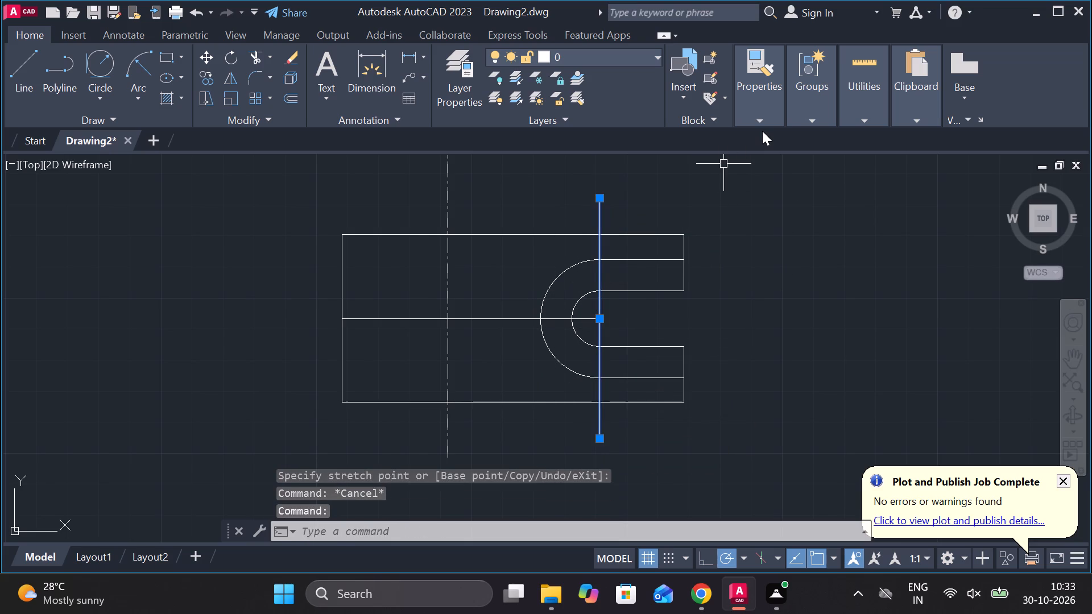
left_click(762, 123)
left_click(851, 182)
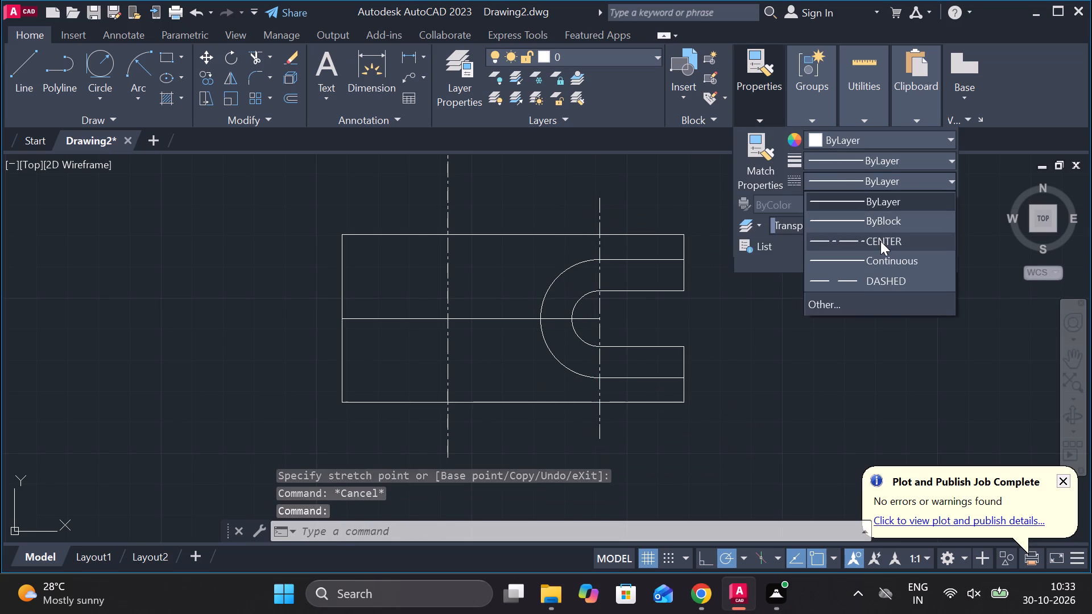
left_click(838, 280)
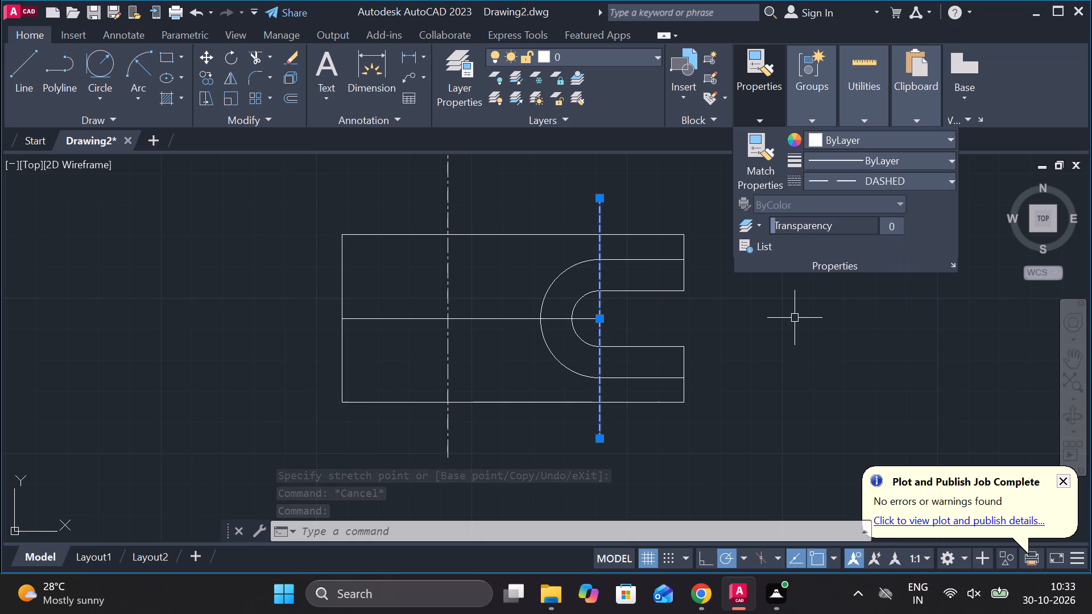
key("Escape")
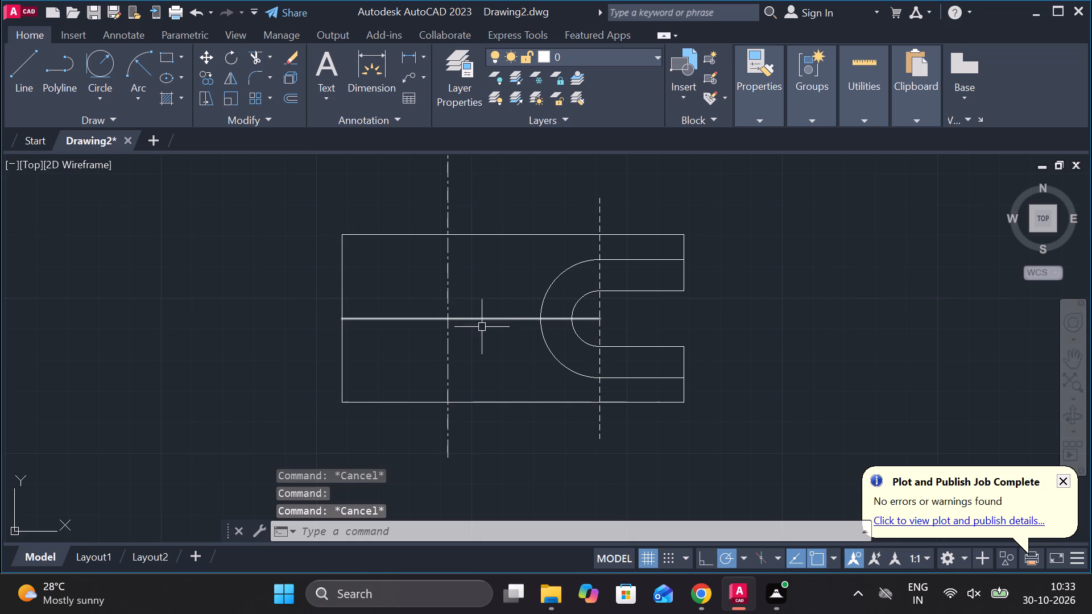
Stretch both ends of the horizontal middle line beyond the rectangle's left and right edges.
left_click(487, 321)
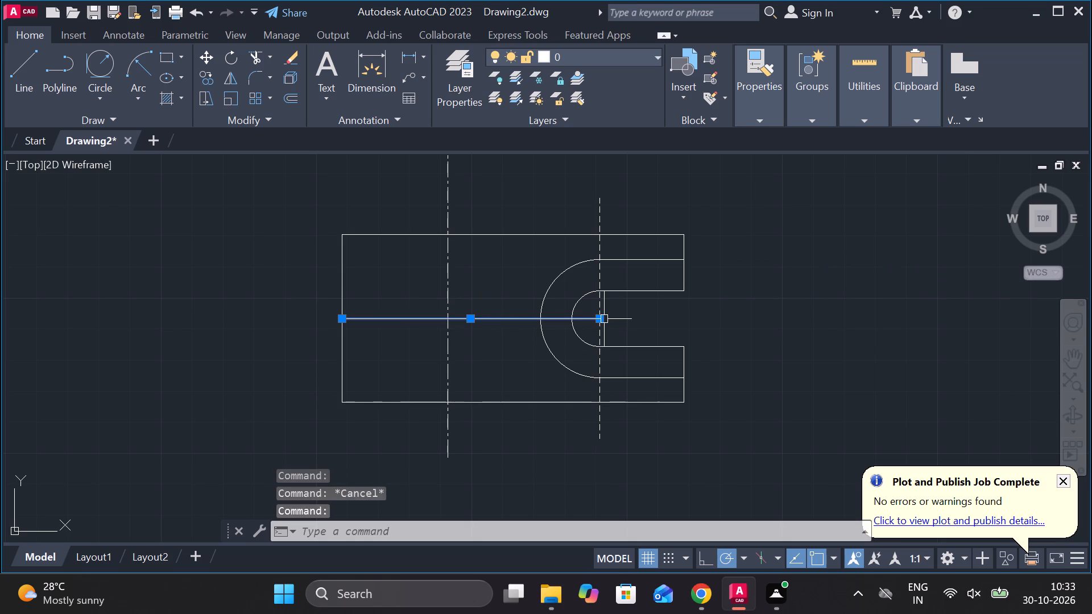
left_click(597, 318)
left_click(704, 321)
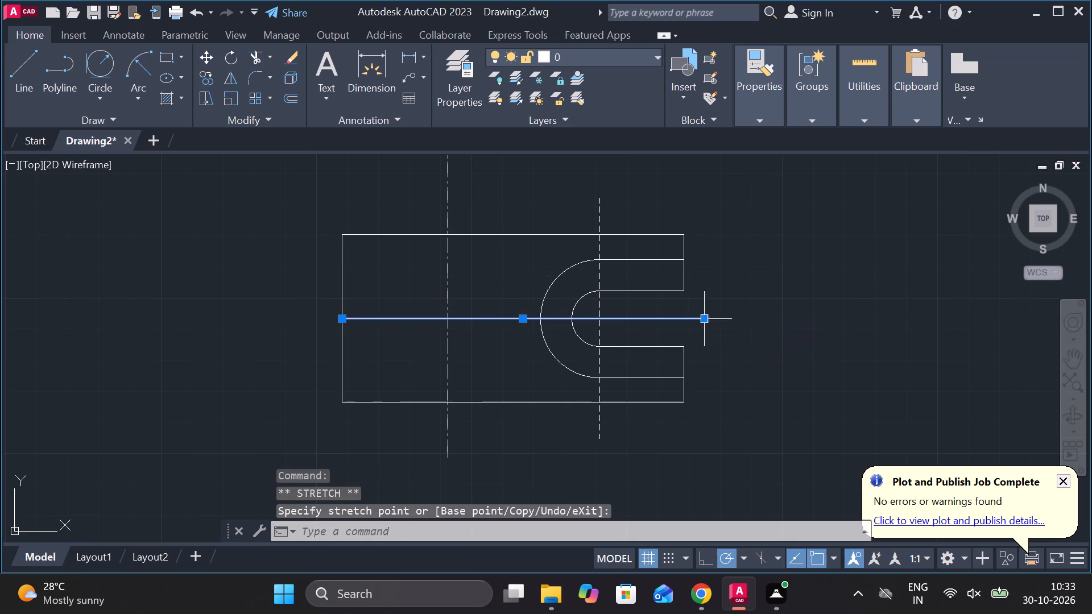
left_click(344, 318)
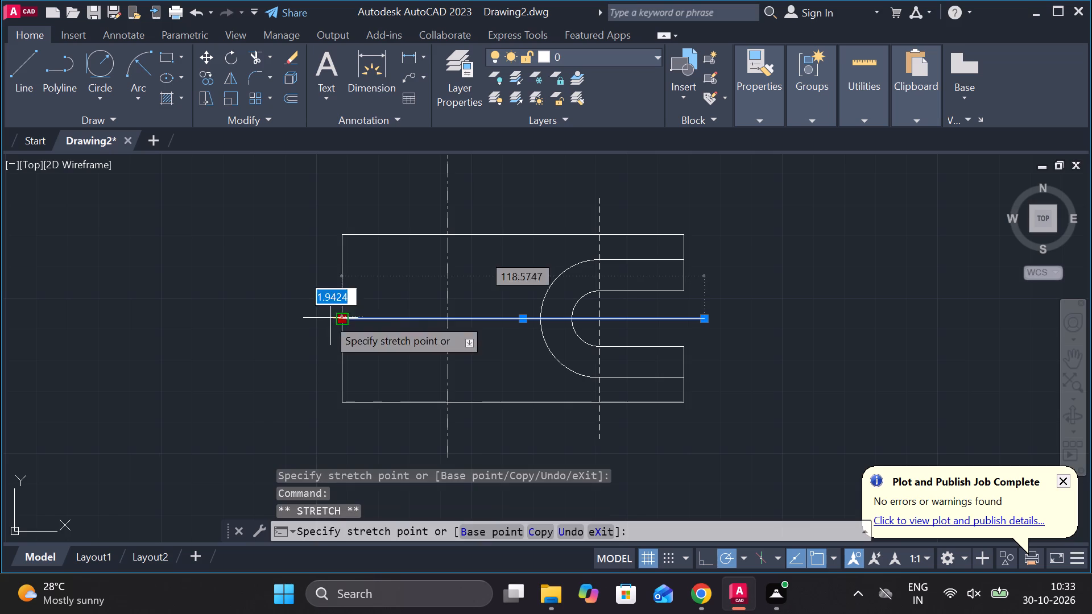
left_click(308, 318)
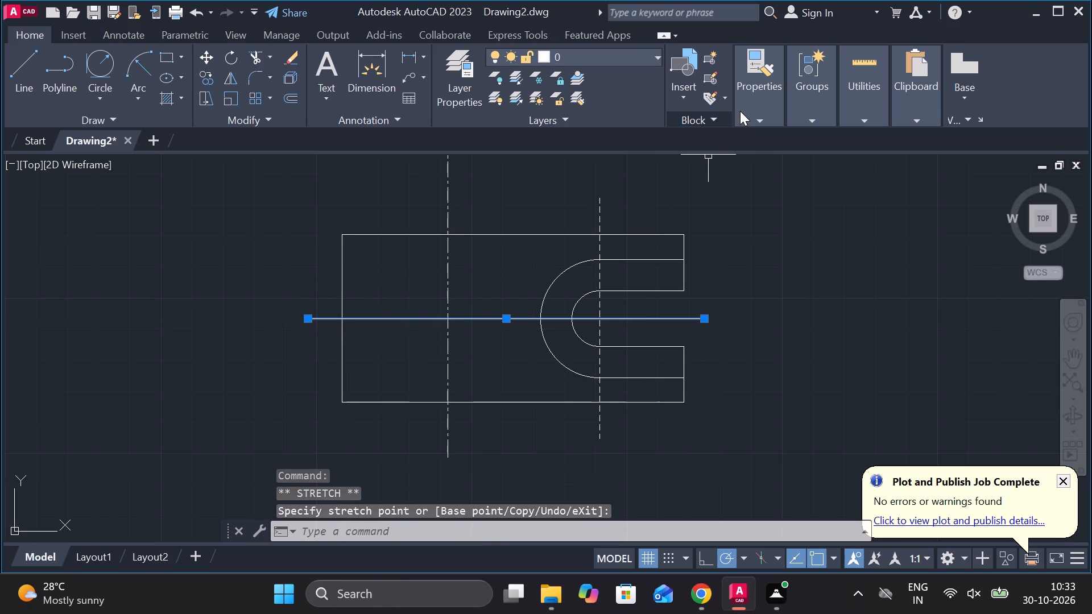
Set the linetype of the horizontal middle line to CENTER.
left_click(740, 111)
left_click(815, 180)
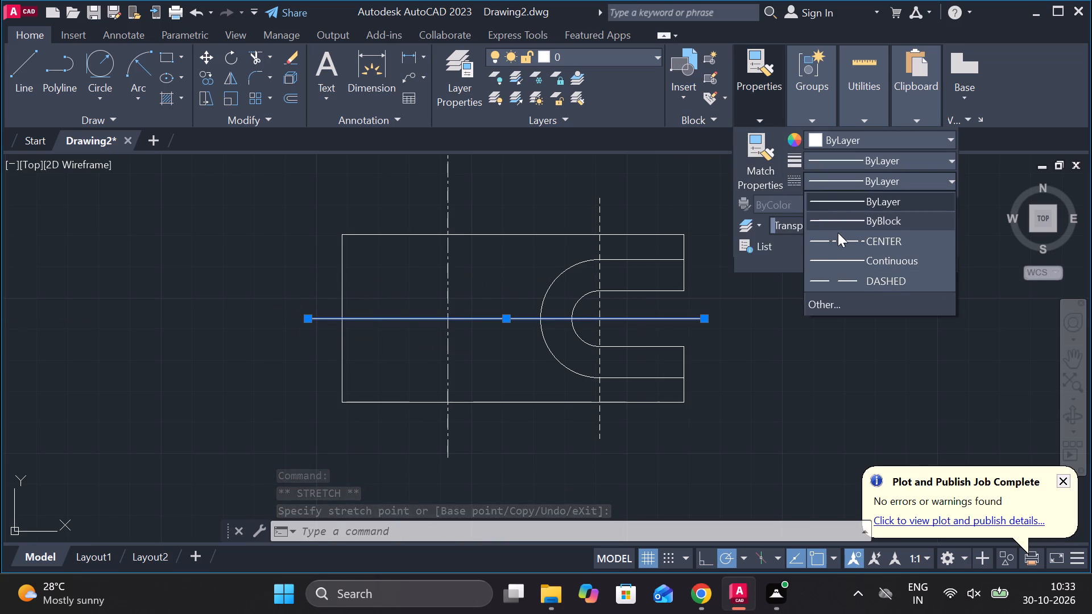
left_click(880, 235)
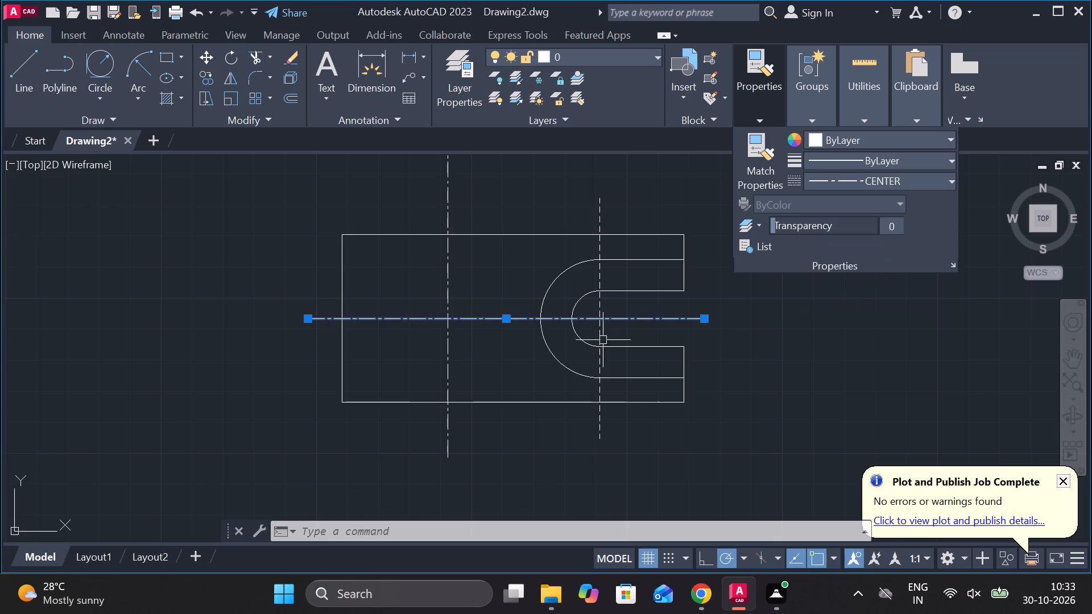
key("Escape")
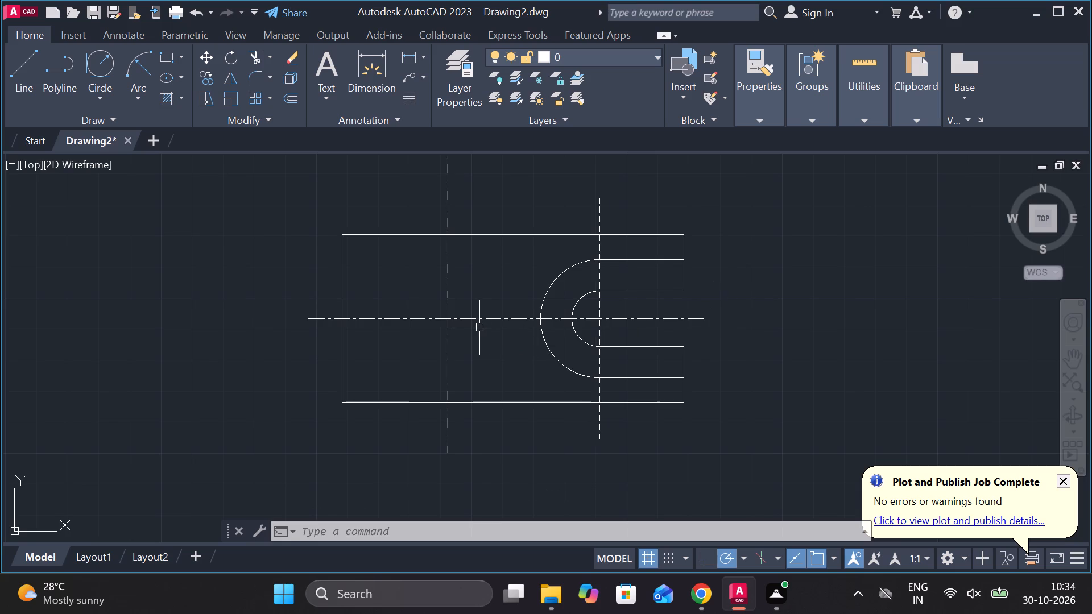
Draw a circle of diameter 45 centred where the bolt's vertical centerline crosses the horizontal centerline.
type("C")
key("space")
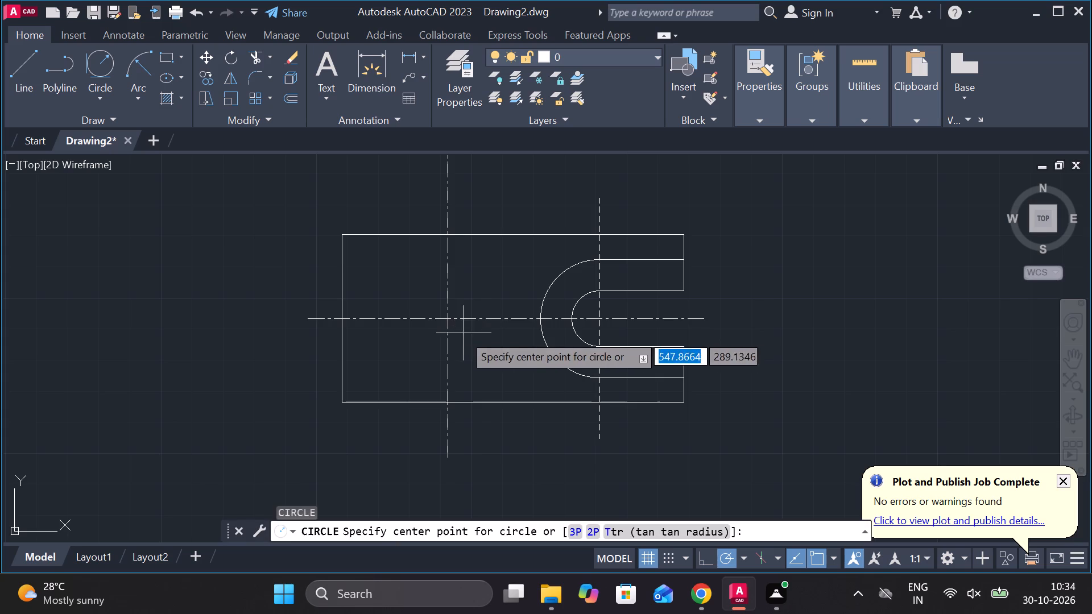
left_click(446, 317)
type("D 45")
key("space")
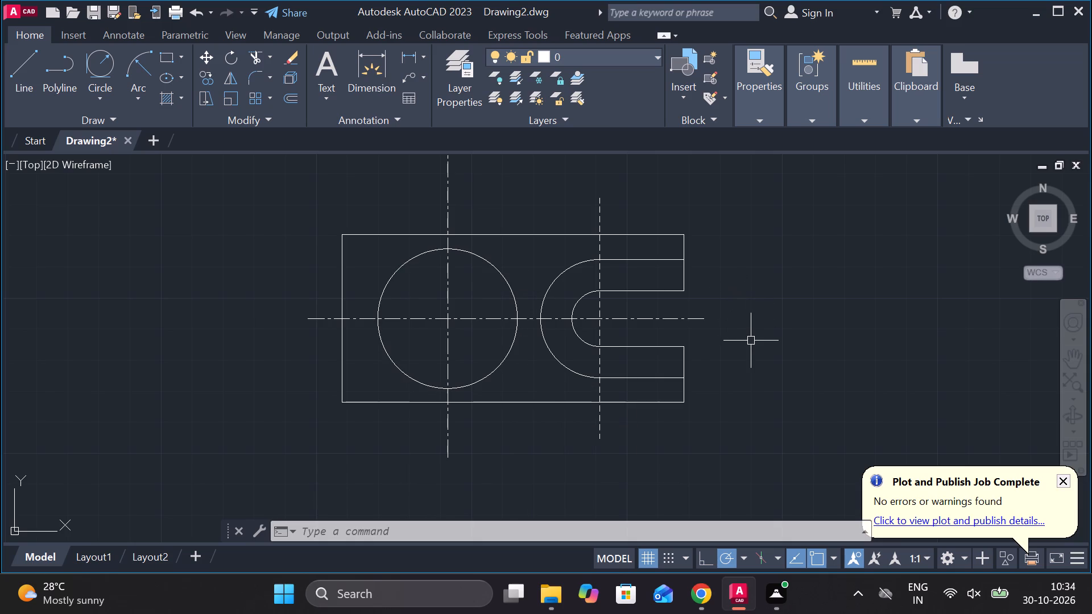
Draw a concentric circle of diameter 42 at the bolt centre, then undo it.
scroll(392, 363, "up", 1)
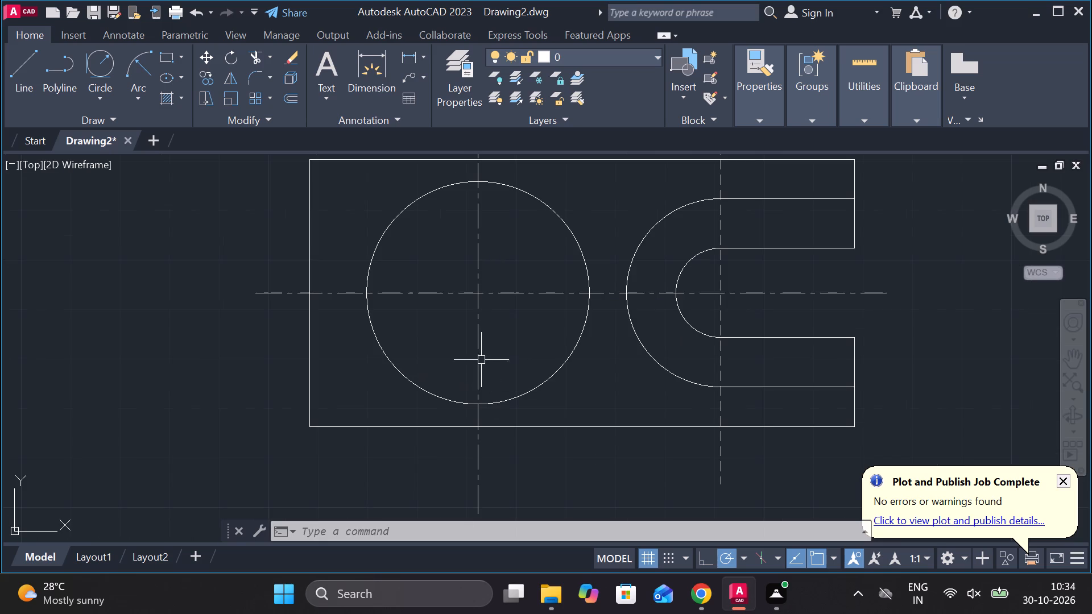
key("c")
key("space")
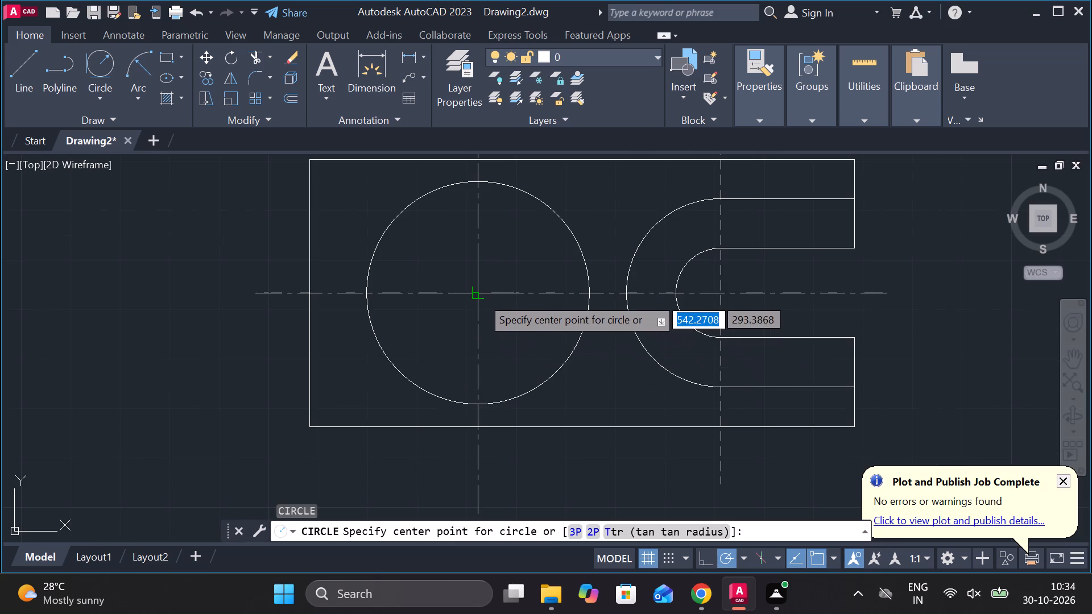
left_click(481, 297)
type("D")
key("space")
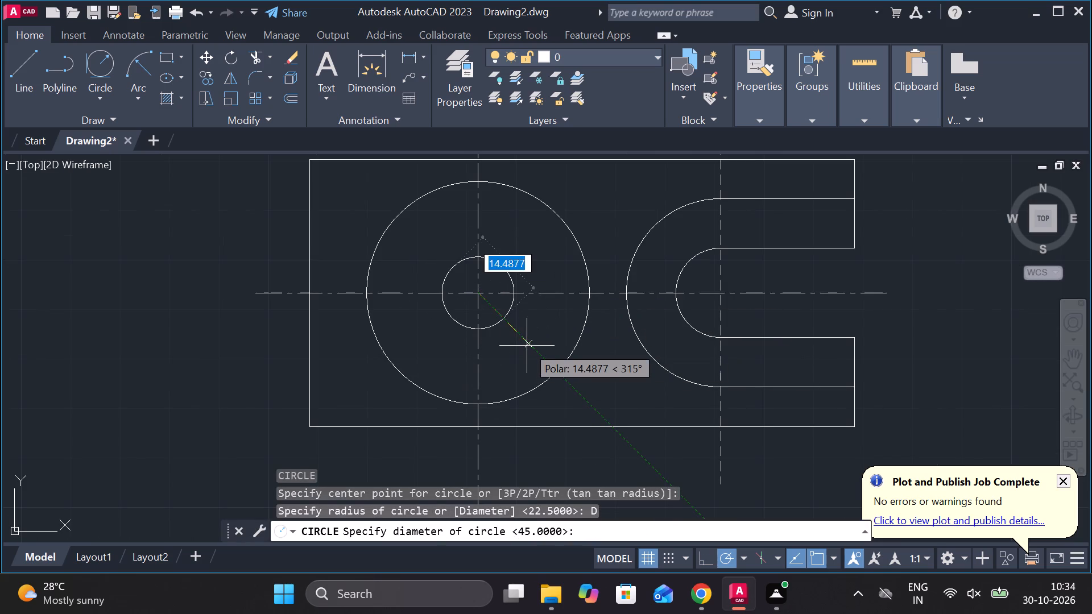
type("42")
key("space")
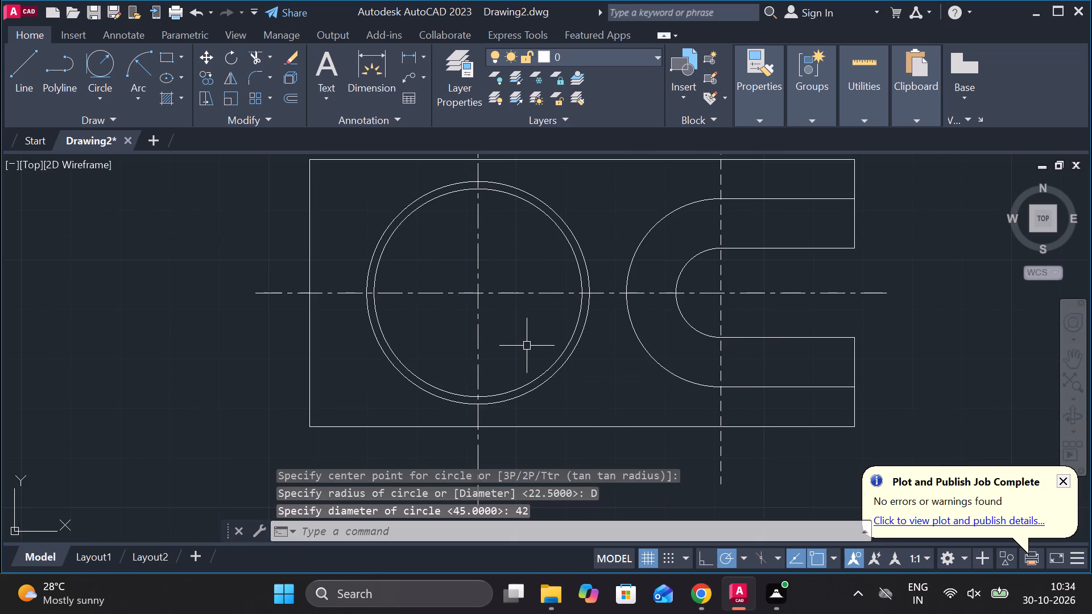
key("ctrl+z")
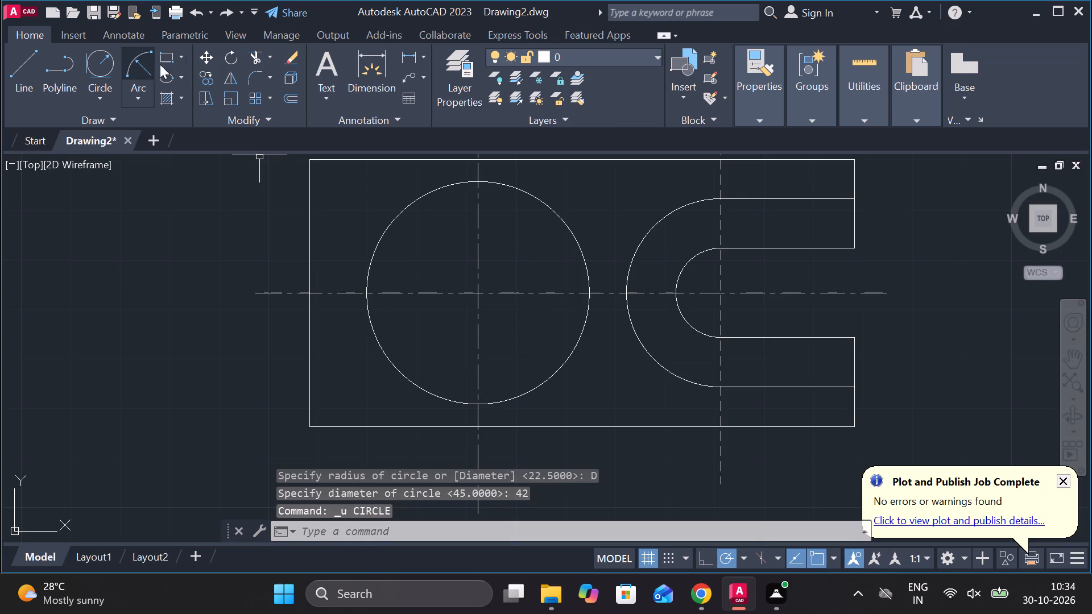
Draw a six-sided polygon at the bolt centre, circumscribed about a circle of radius 18.
left_click(181, 60)
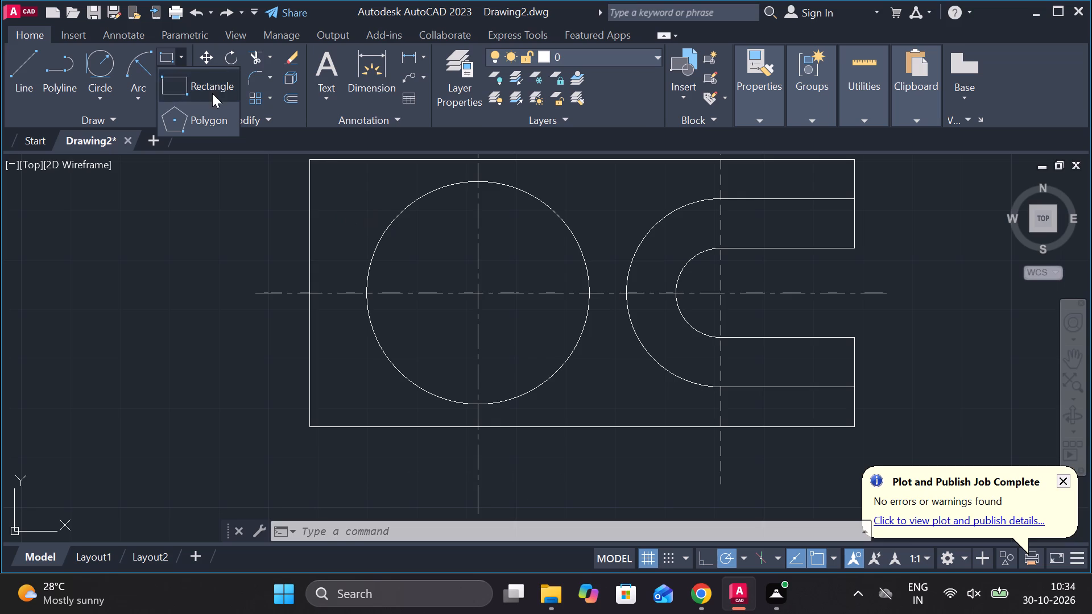
left_click(212, 114)
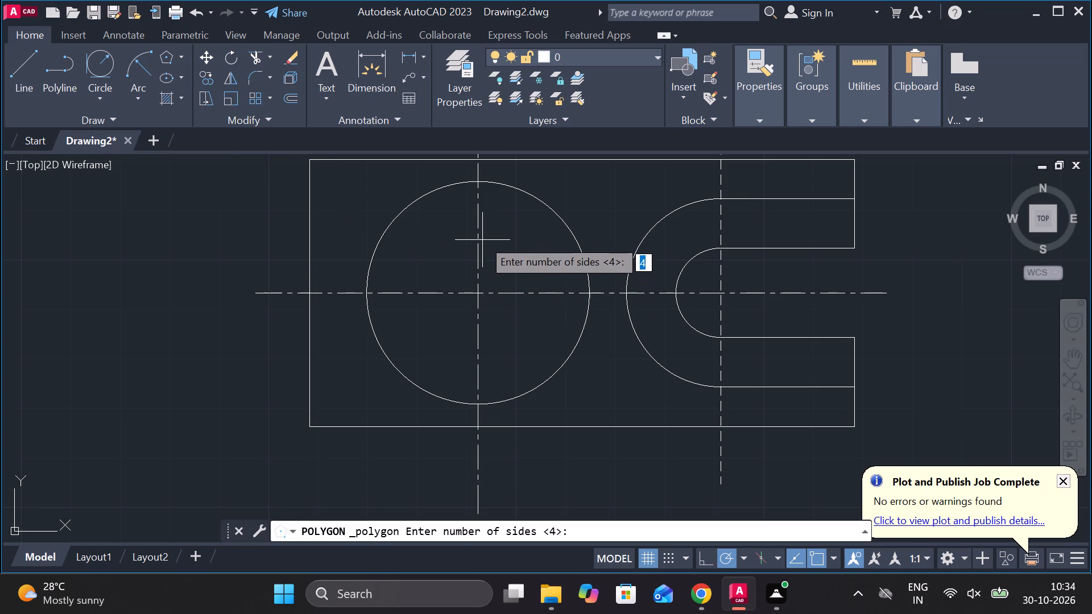
key("6")
key("Return")
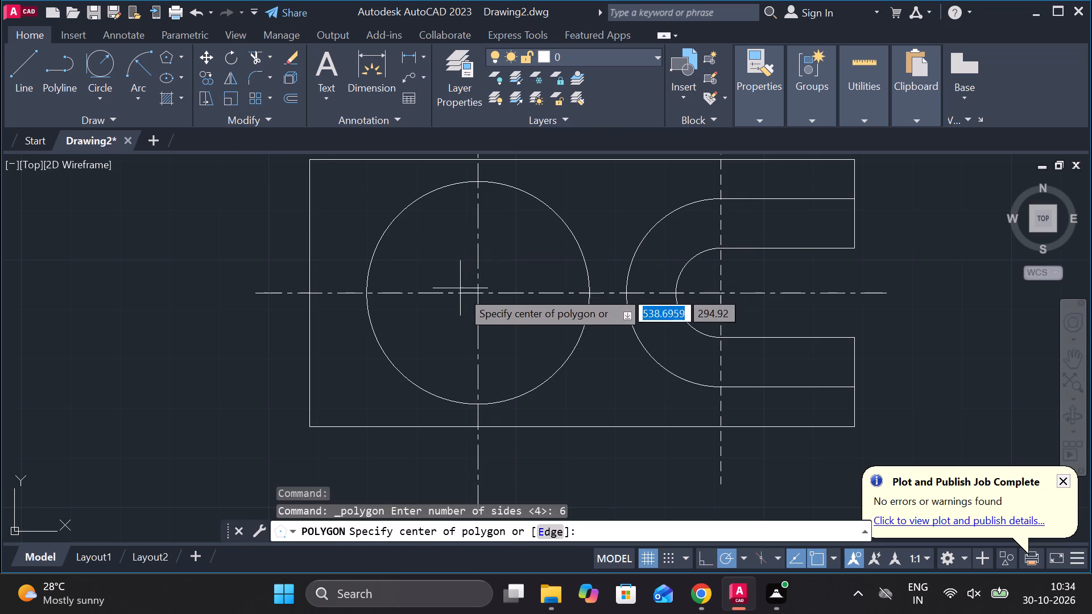
left_click(478, 295)
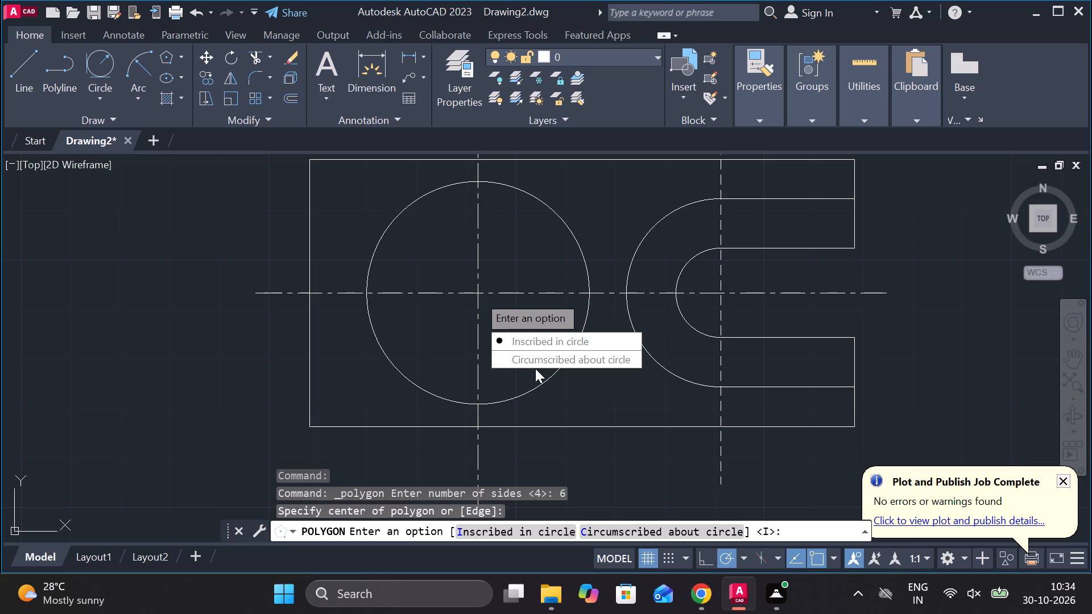
left_click(536, 366)
left_click(478, 295)
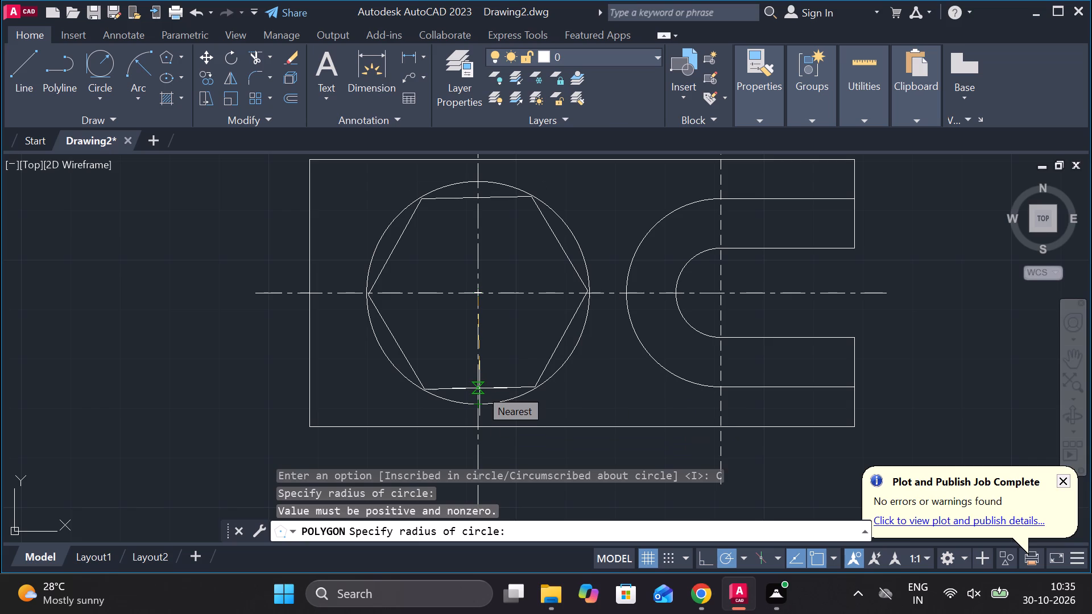
type("18")
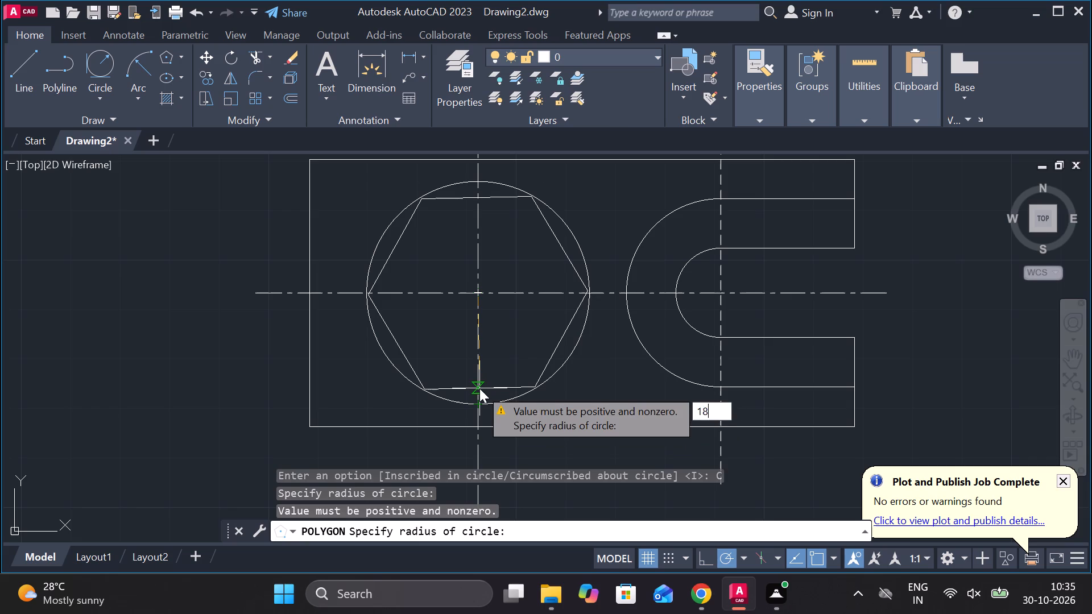
key("Return")
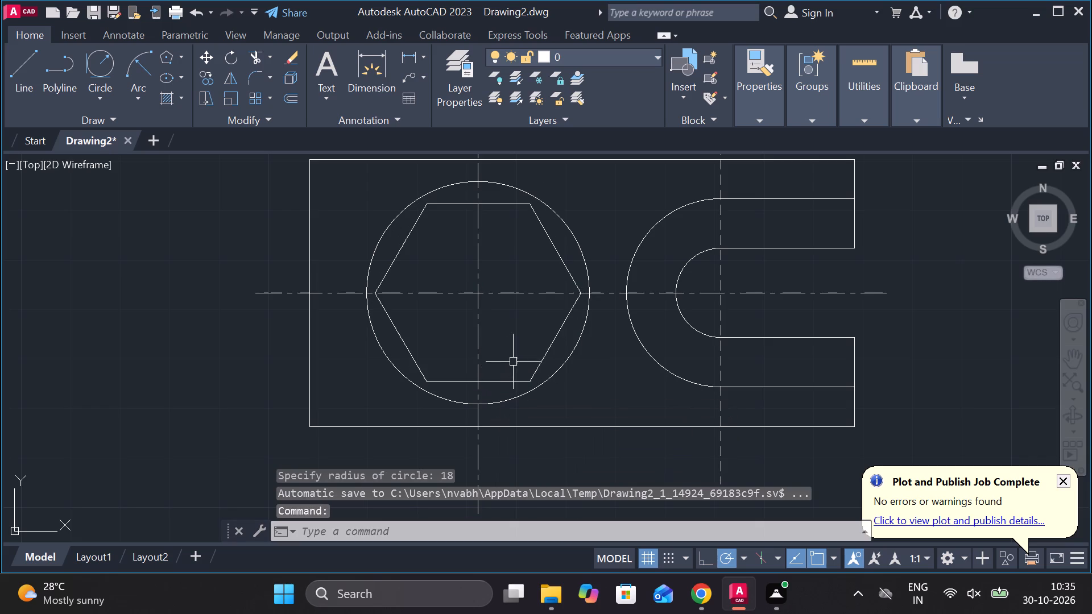
Draw a circle of radius 18 at the bolt centre, inside the hexagon.
type("C")
key("space")
left_click(483, 297)
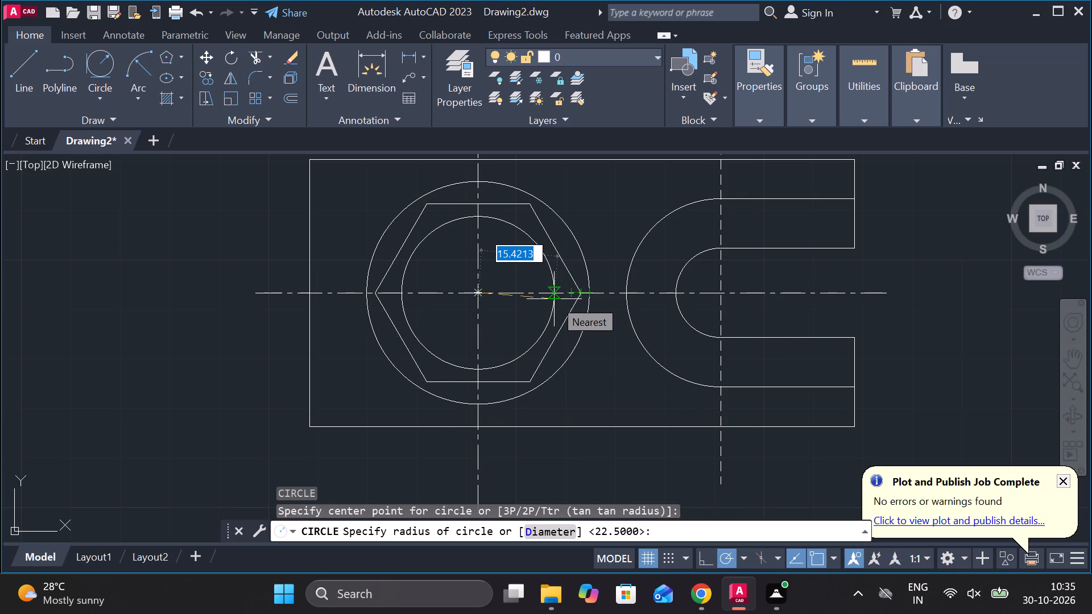
type("18")
key("Return")
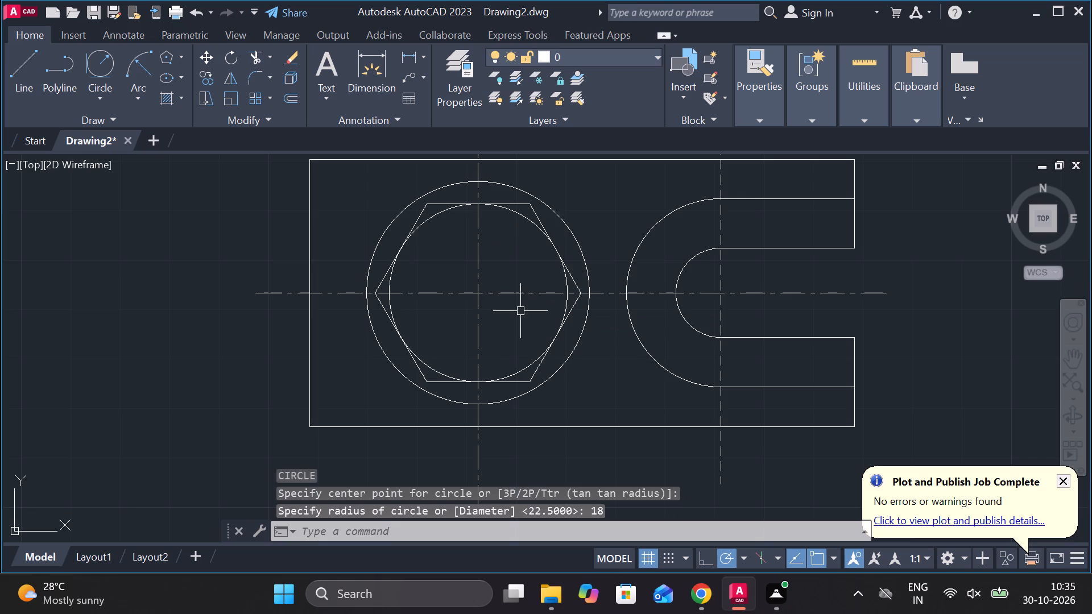
Draw a concentric circle of diameter 22 at the bolt centre.
type("C")
key("space")
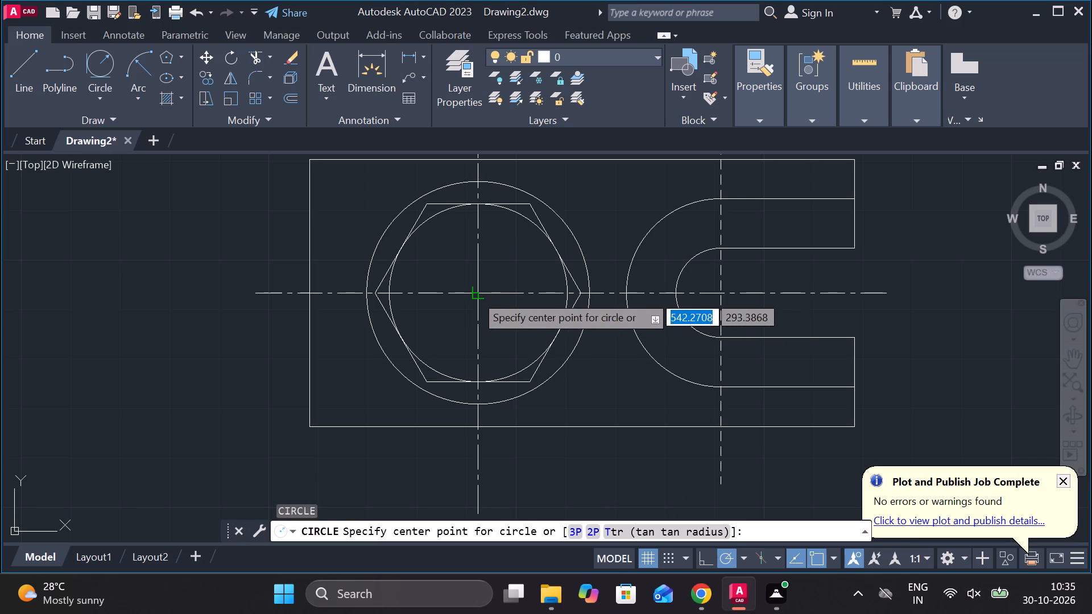
left_click(475, 294)
type("D 22")
key("space")
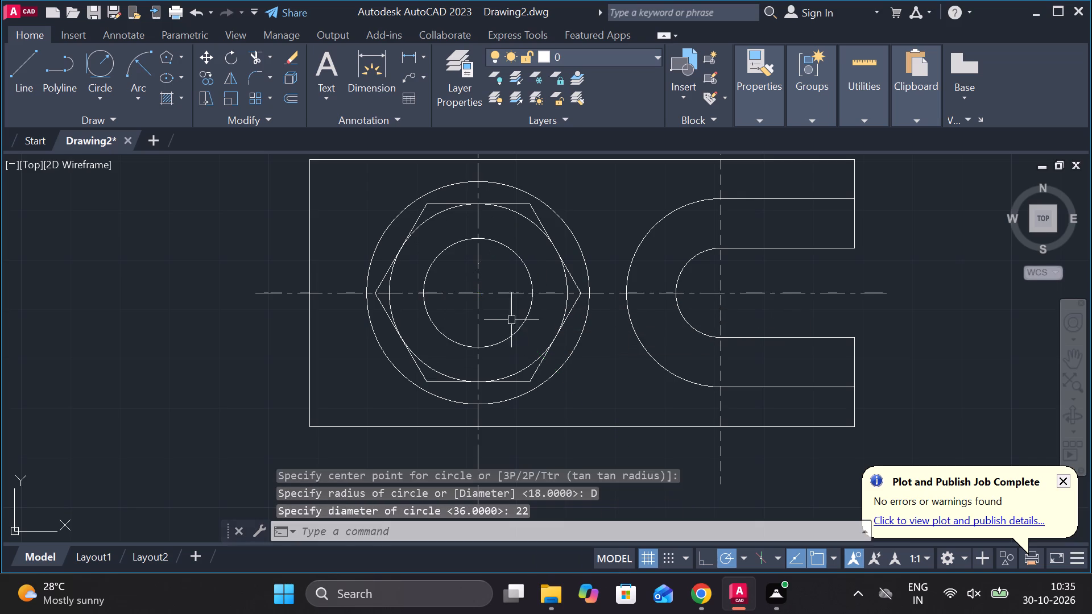
Set the linetype of the innermost bolt circle to DASHED.
left_click(526, 276)
left_click(757, 126)
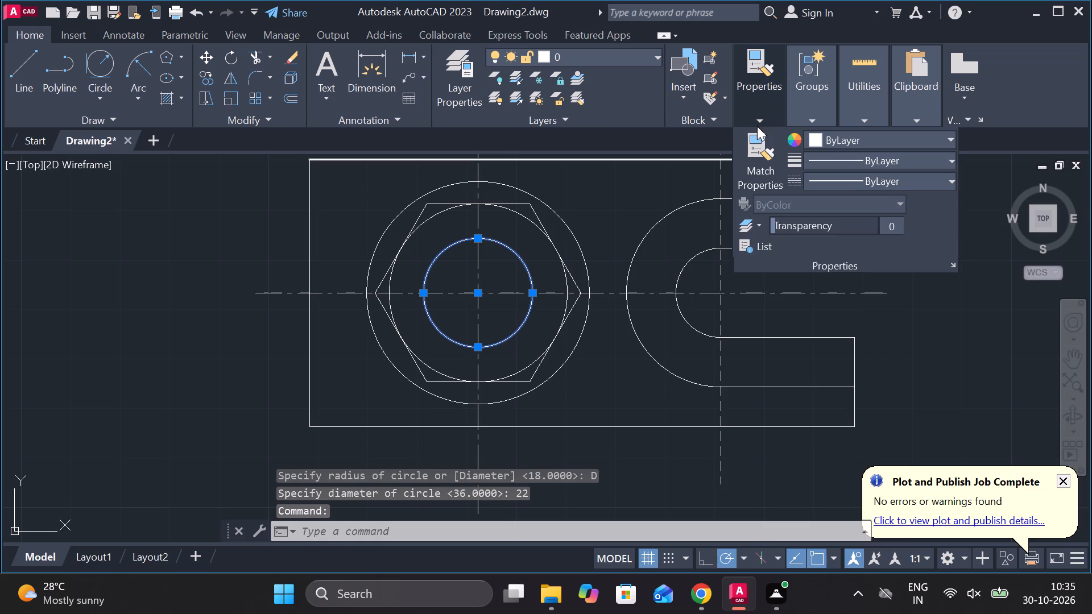
left_click(895, 184)
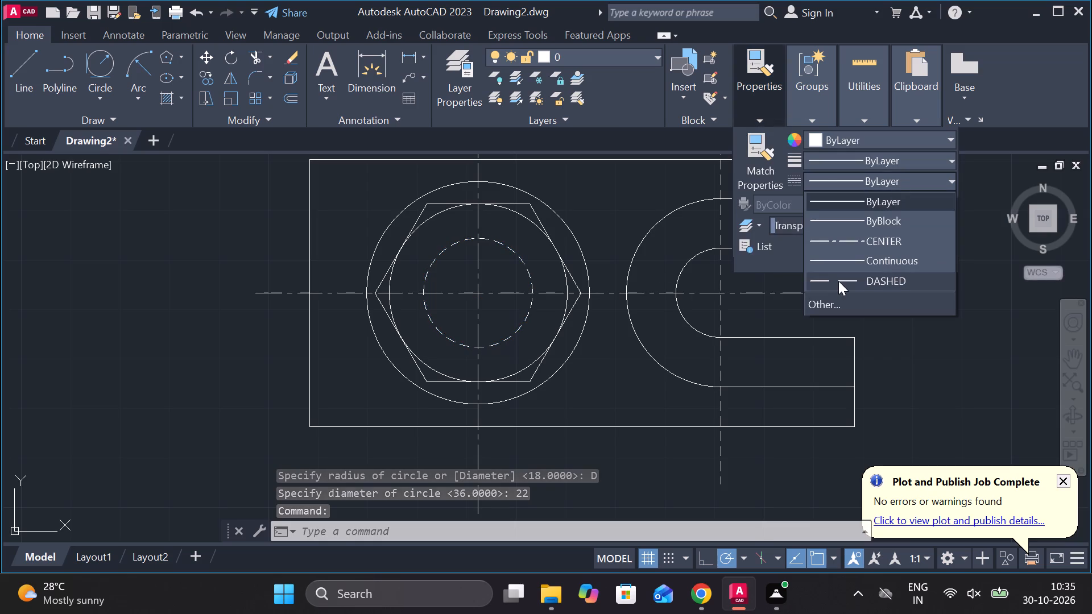
left_click(838, 281)
scroll(872, 318, "down", 2)
key("Escape")
middle_click_drag(862, 347, 780, 349)
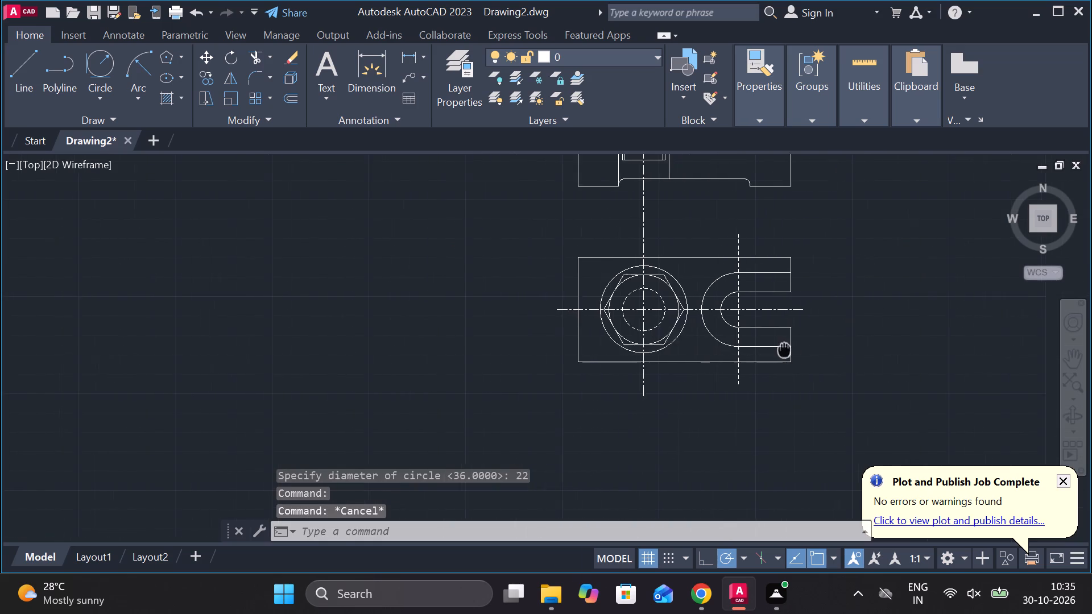
middle_click_drag(780, 349, 748, 370)
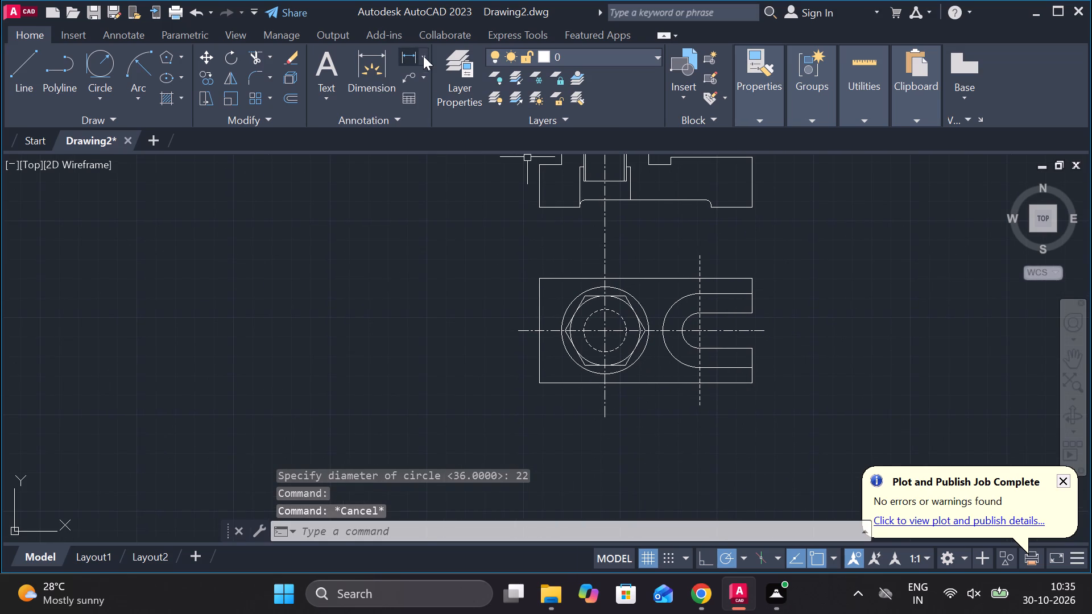
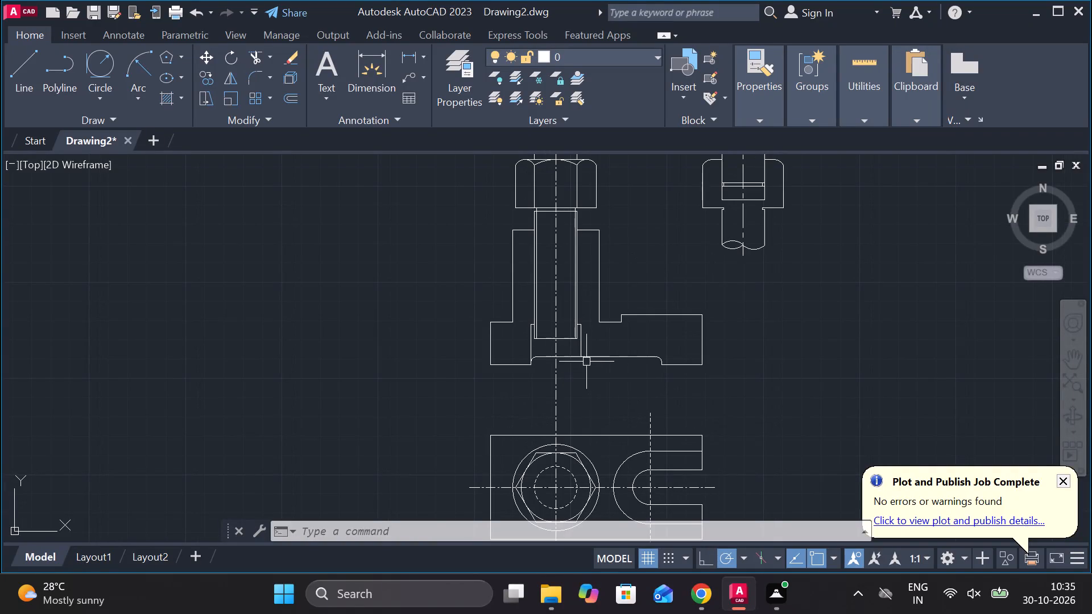
Draw a vertical line aligned with the slot's inner arc edge through the front view's base and trim both ends to the outline.
middle_click_drag(717, 404, 660, 375)
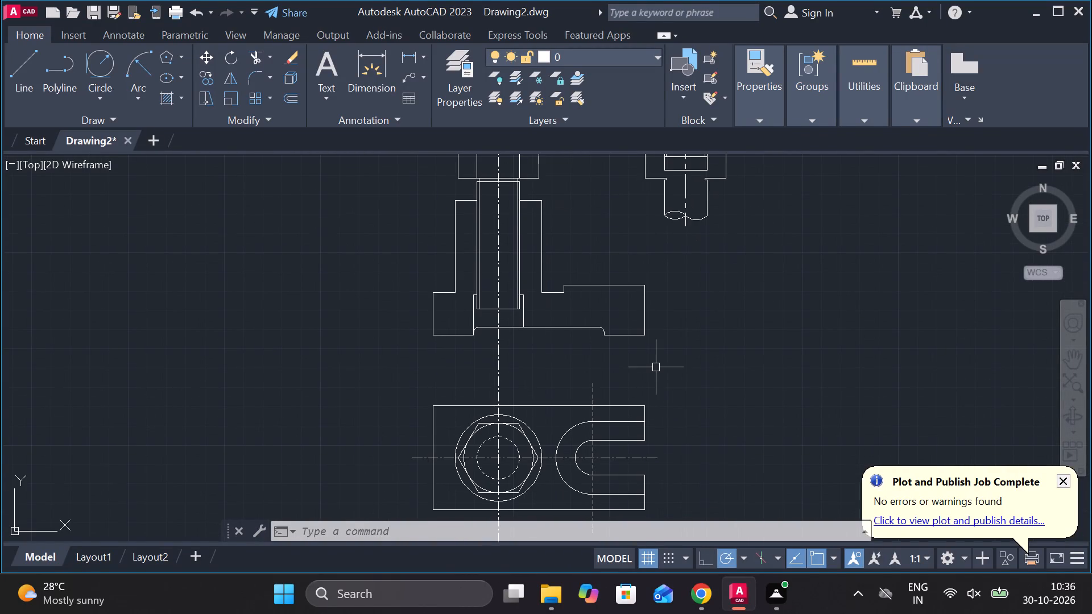
key("l")
key("Return")
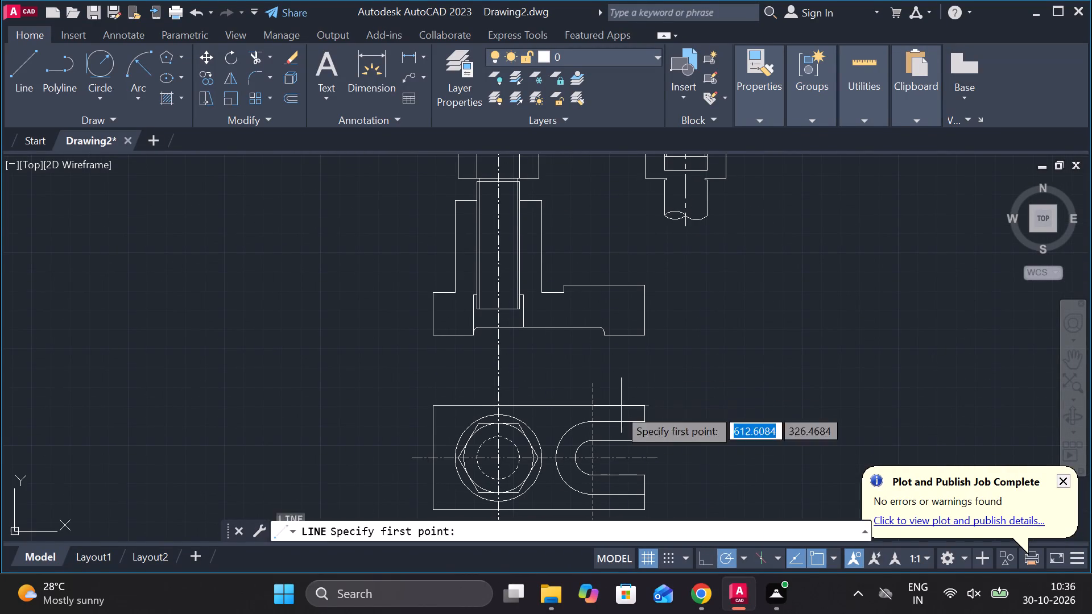
left_click(578, 363)
left_click(583, 255)
key("Escape")
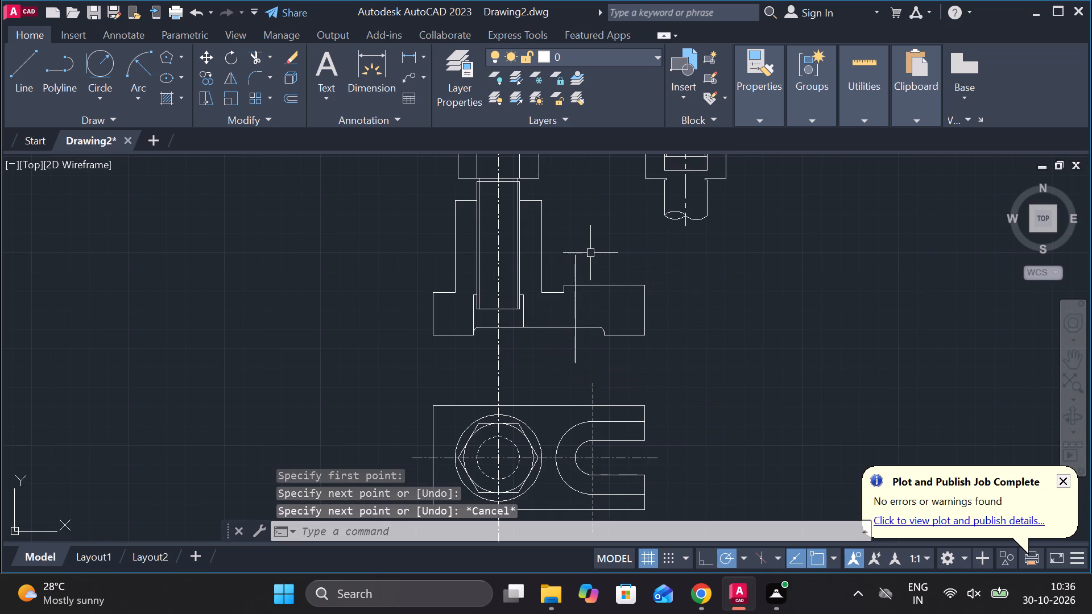
type("TR")
key("space")
left_click(573, 355)
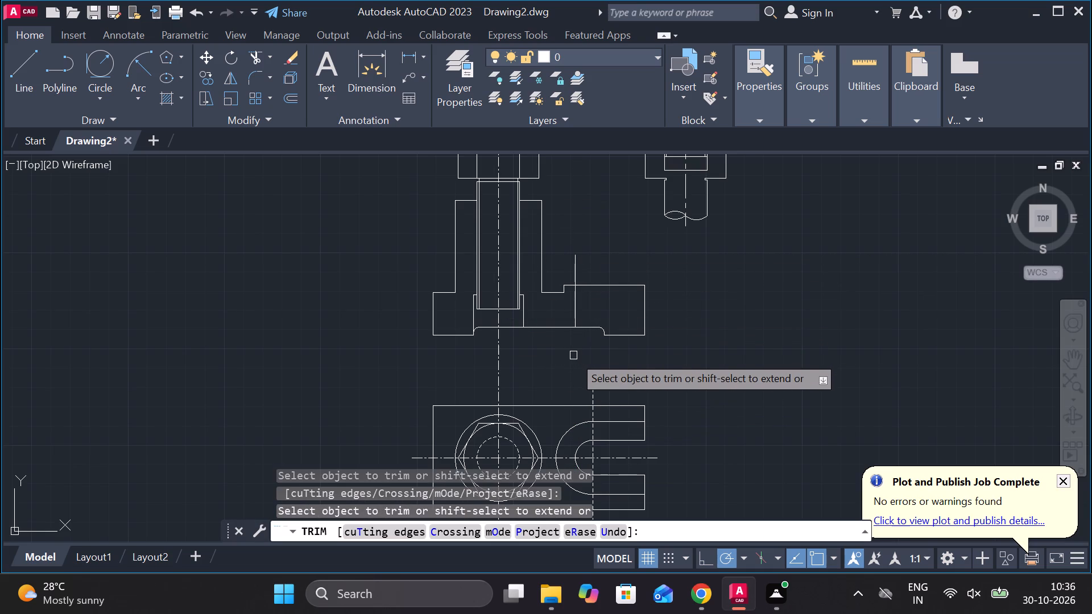
left_click(578, 262)
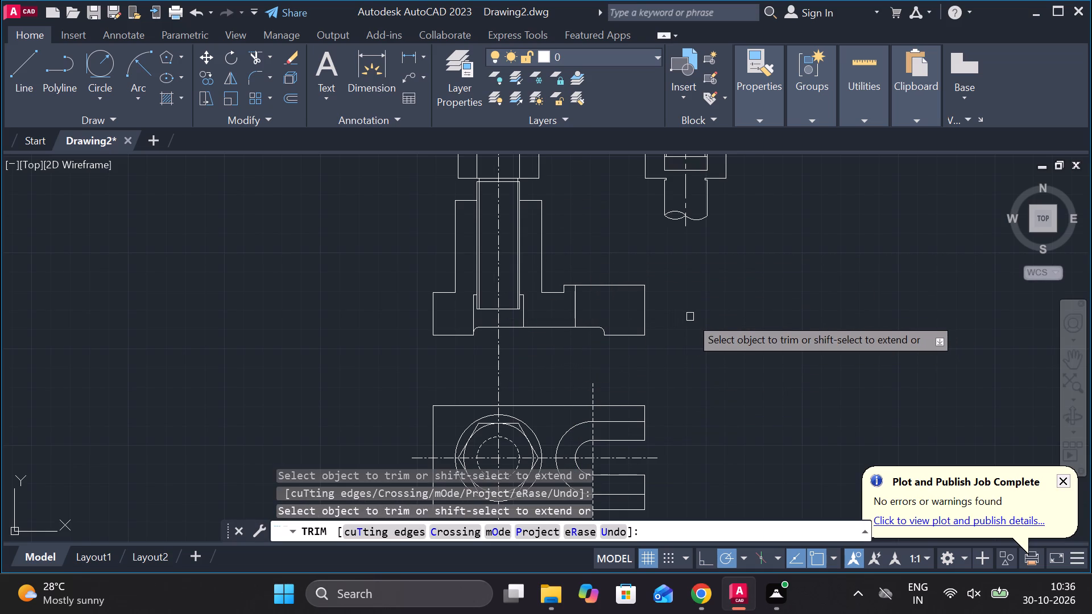
key("Escape")
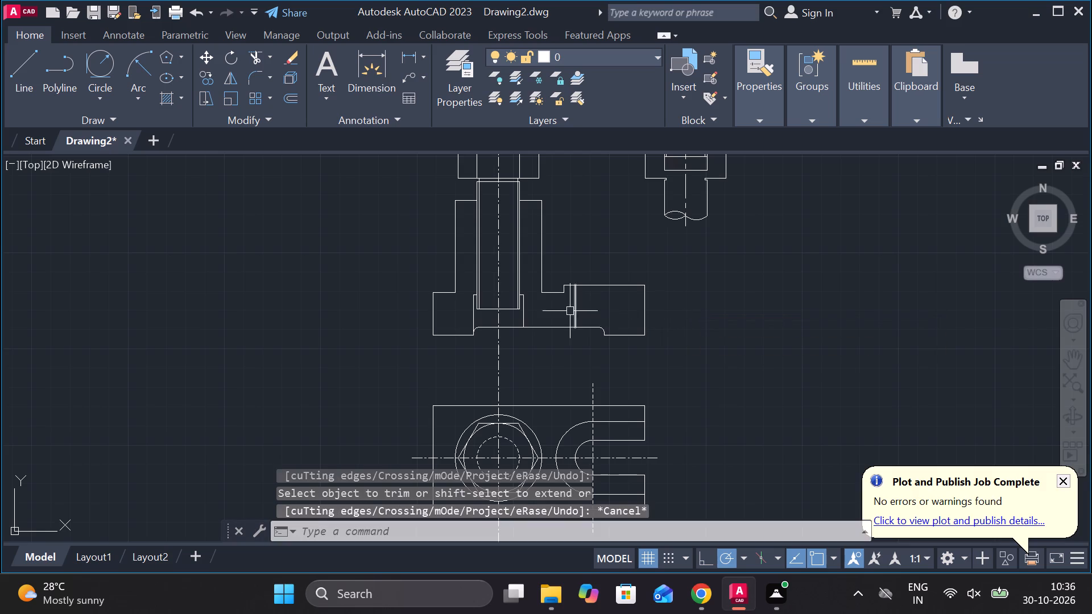
Hatch the block's cut areas on both sides of the bolt in the front view with the ANSI31 pattern.
left_click(170, 100)
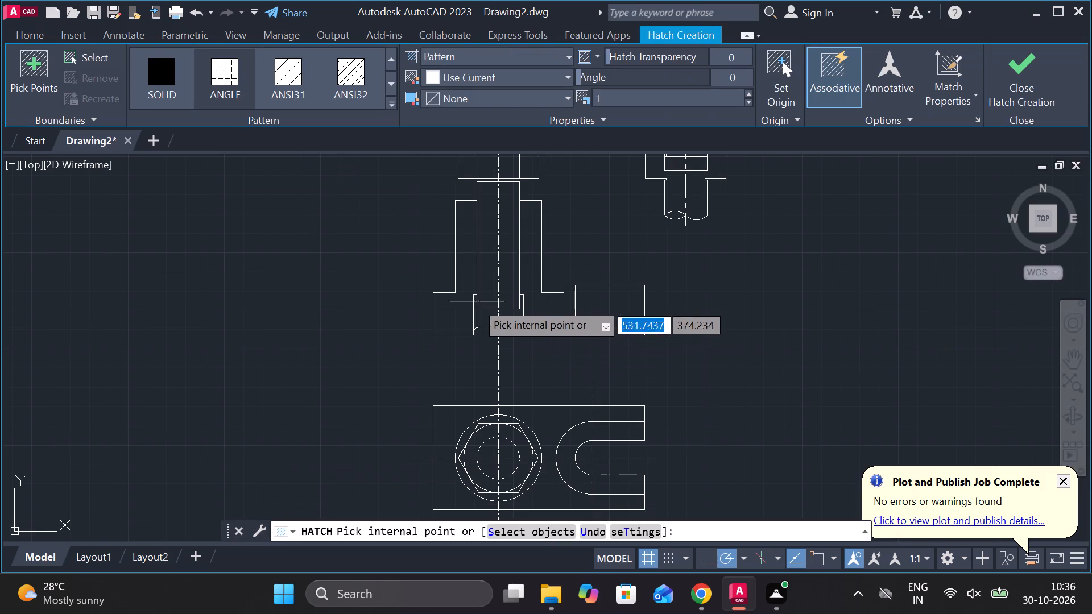
left_click(294, 74)
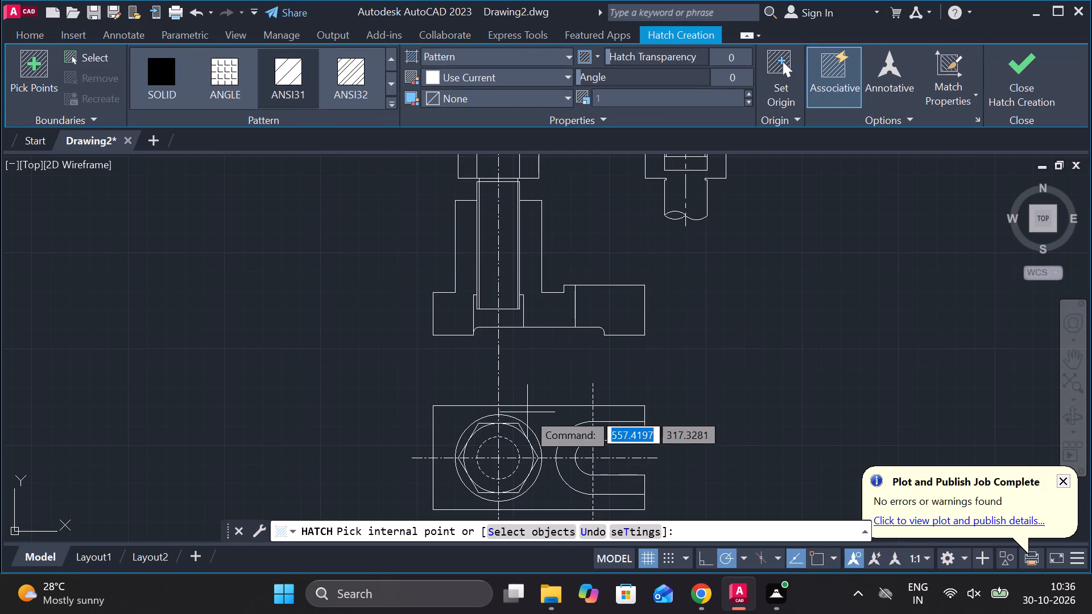
left_click(467, 311)
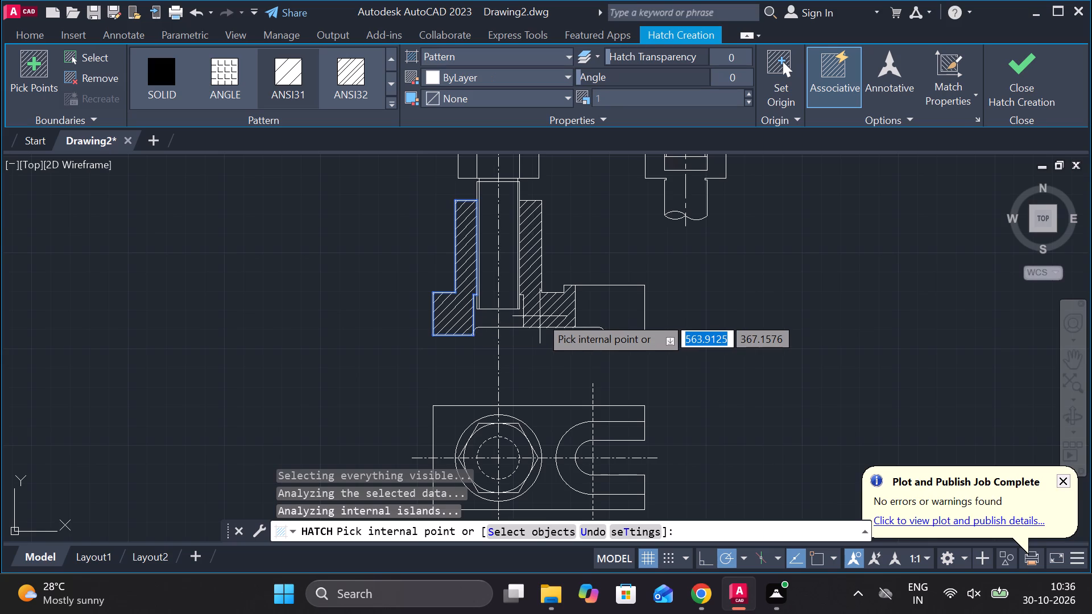
left_click(540, 316)
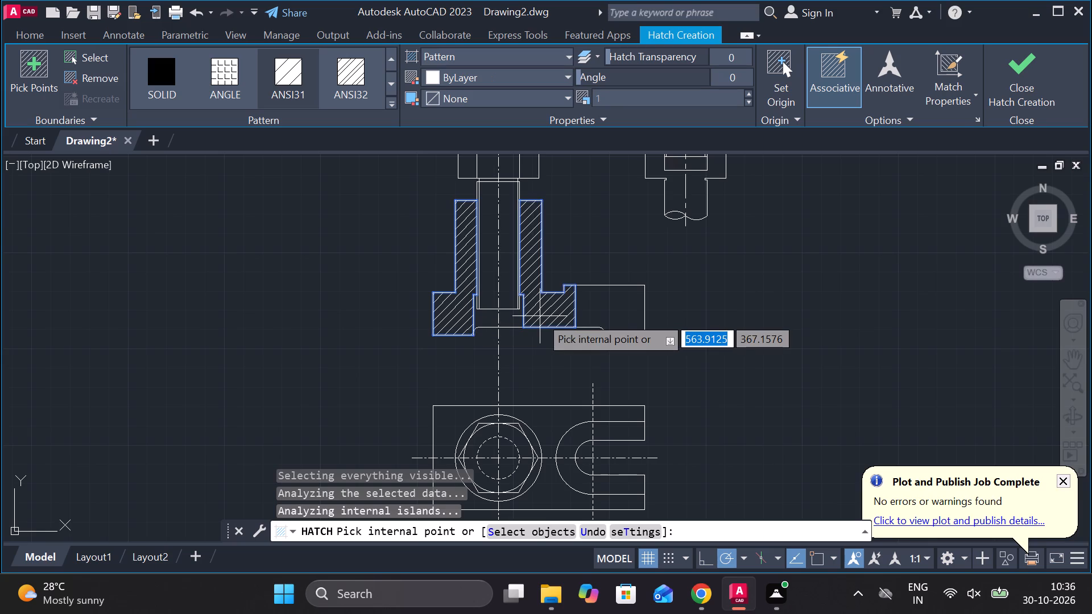
scroll(560, 330, "down", 1)
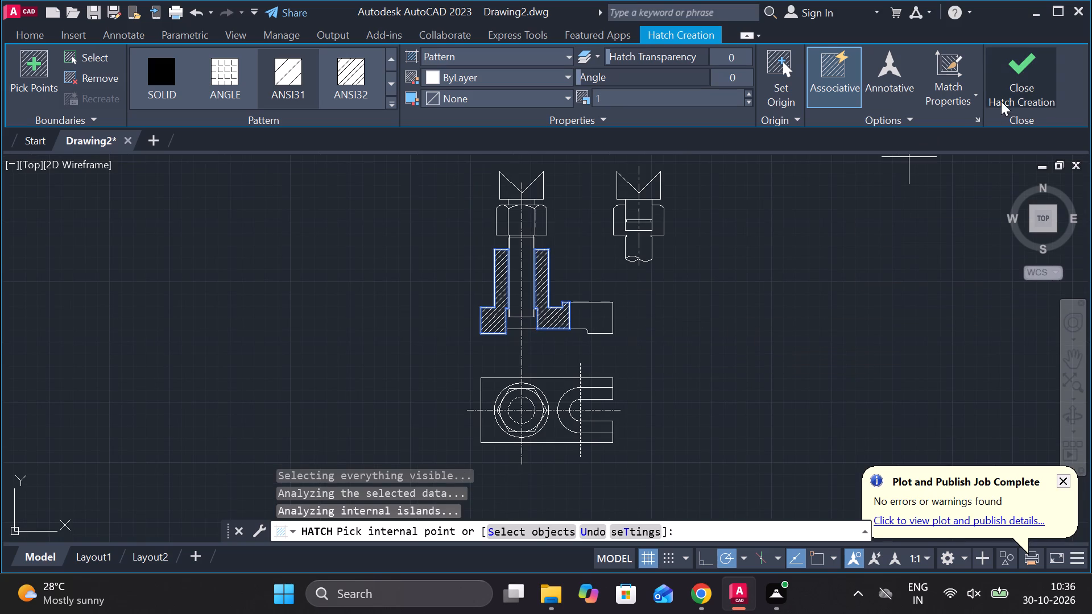
left_click(1024, 71)
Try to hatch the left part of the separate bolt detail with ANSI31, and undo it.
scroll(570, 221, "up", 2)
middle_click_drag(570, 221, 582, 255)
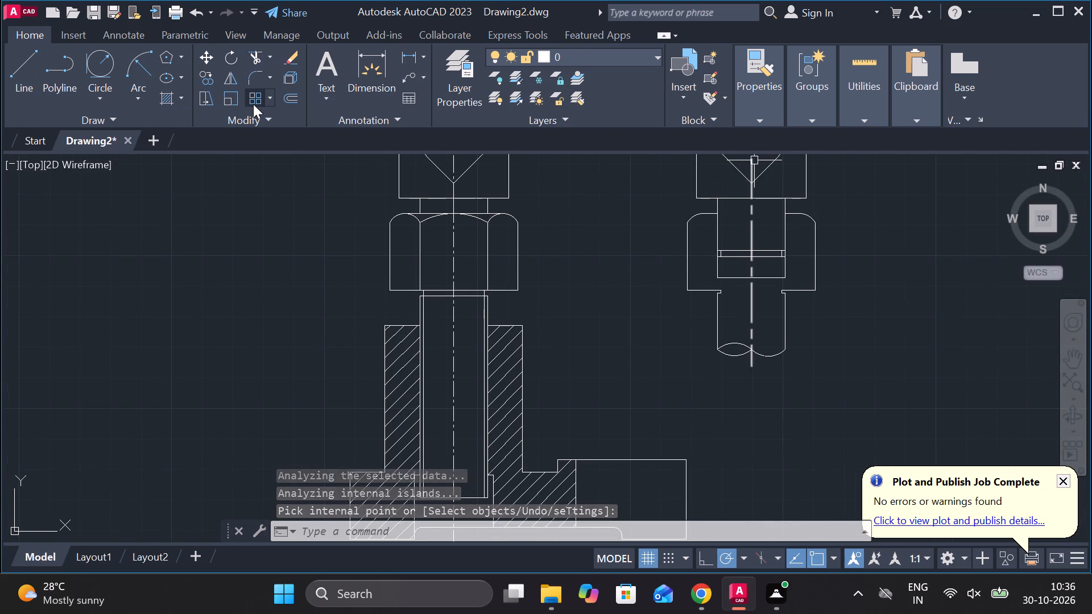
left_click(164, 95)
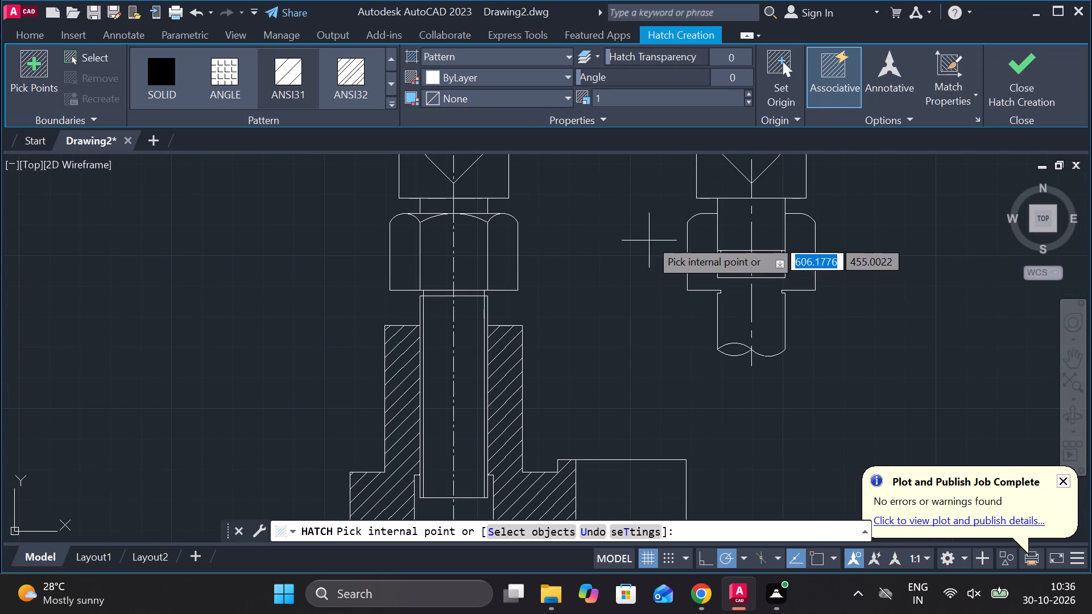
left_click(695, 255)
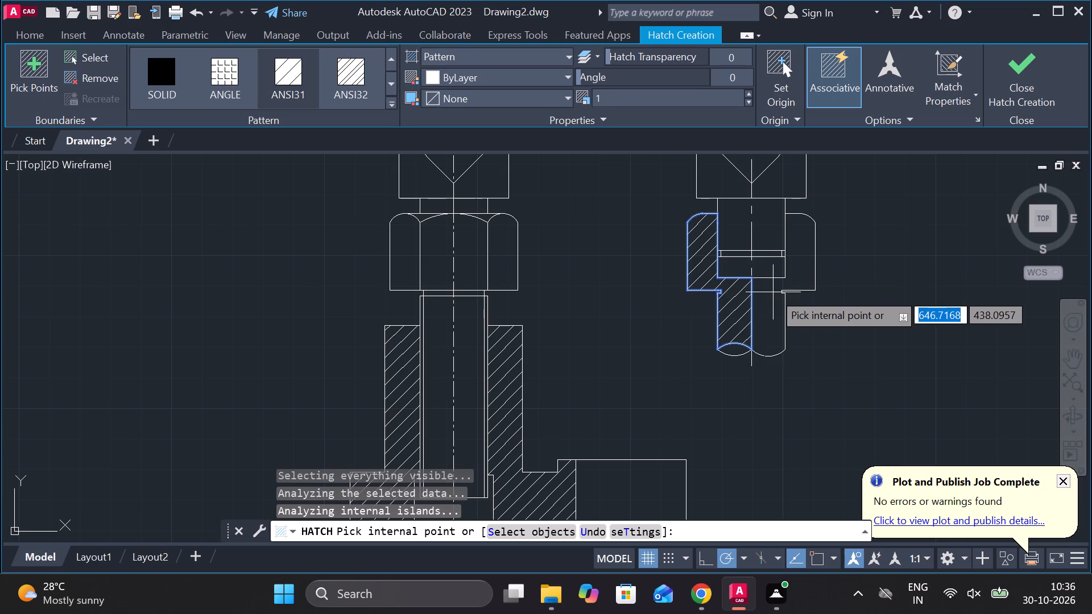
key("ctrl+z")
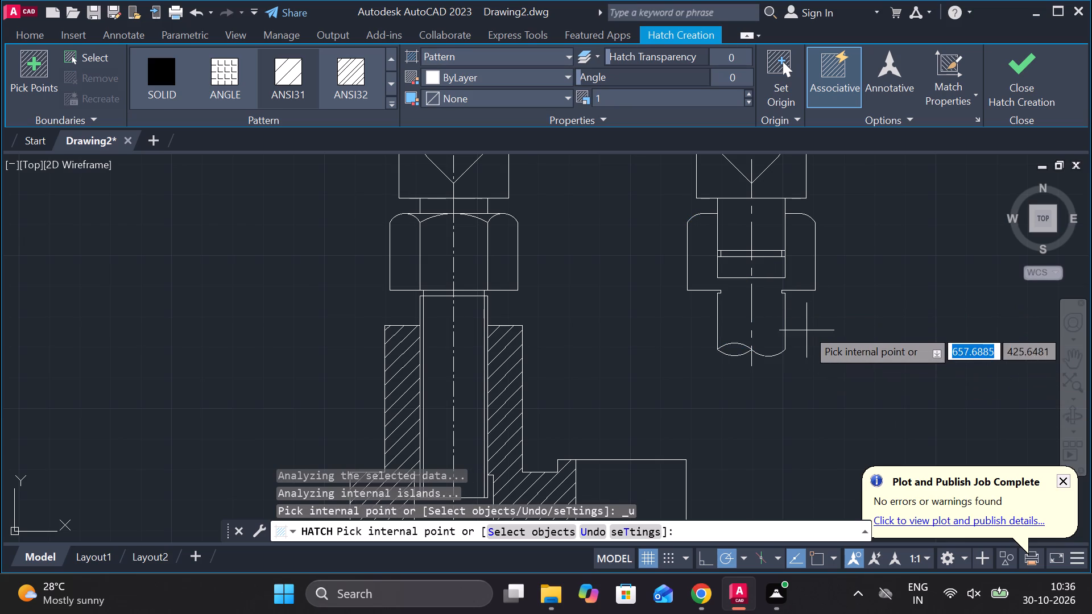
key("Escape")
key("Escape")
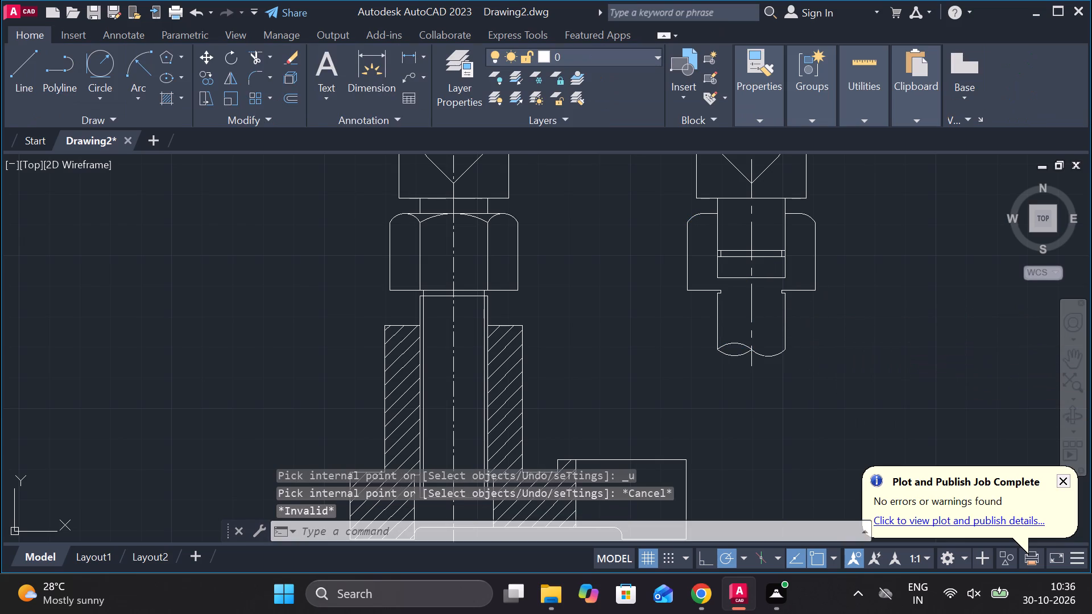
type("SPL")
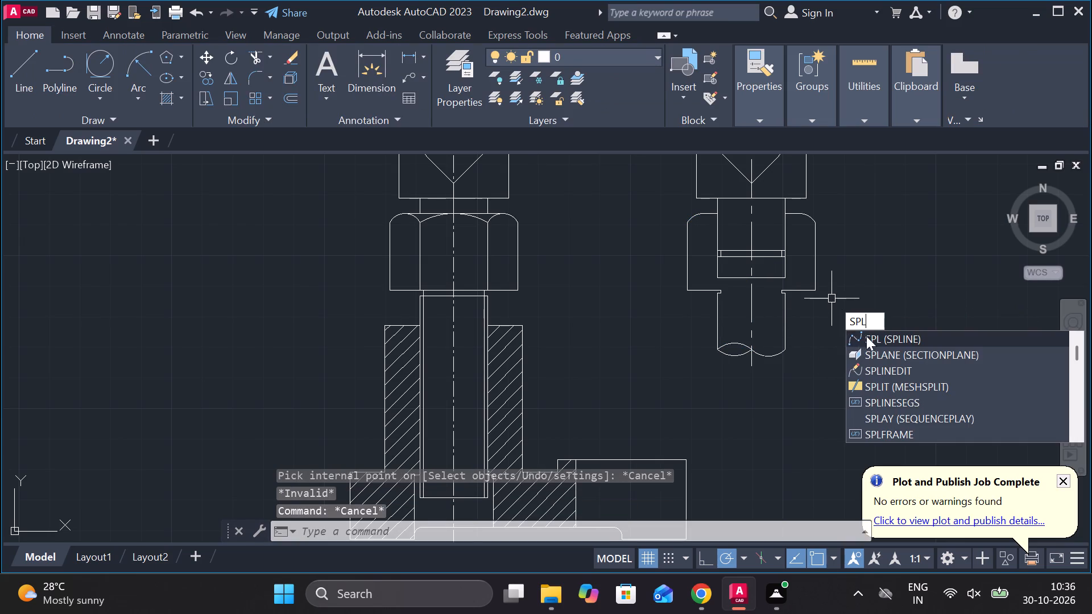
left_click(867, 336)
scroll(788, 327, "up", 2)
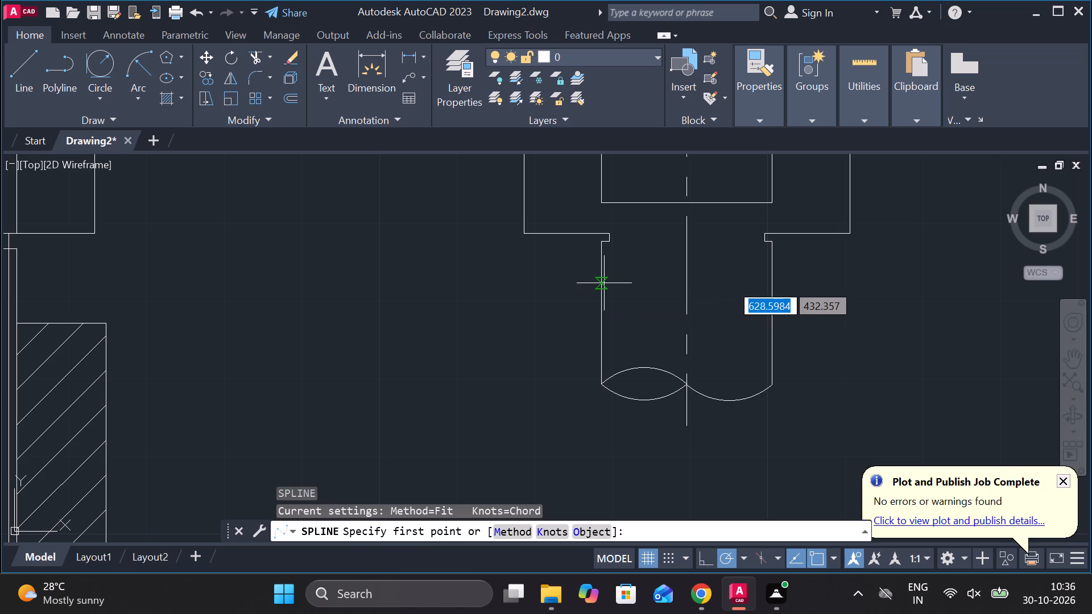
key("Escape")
Draw a vertical line about 17.6 long from the bolt detail's left undercut corner down to the break curve.
key("l")
key("Return")
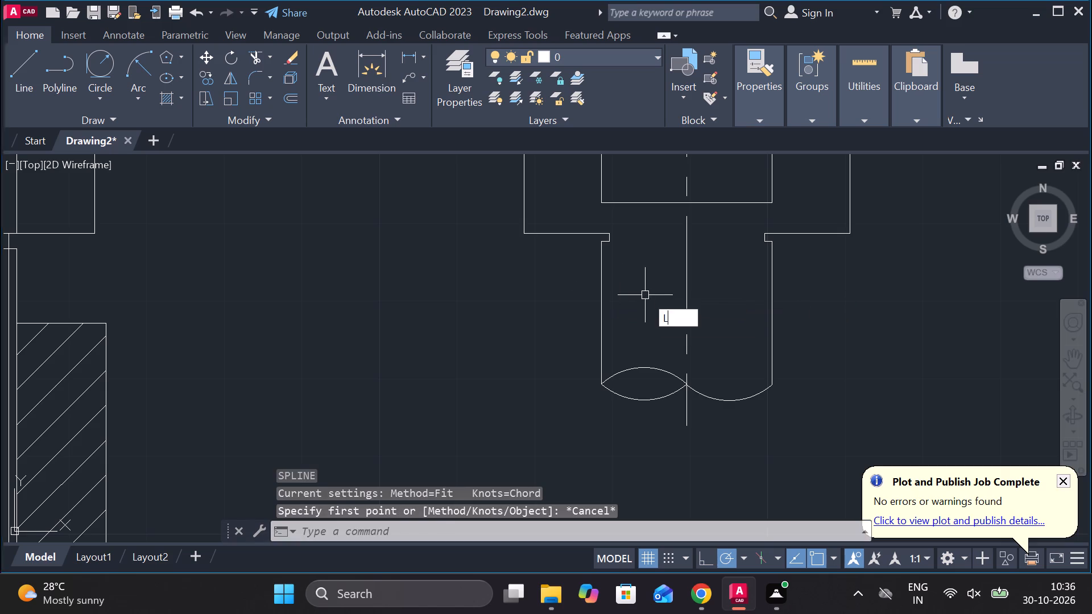
scroll(602, 243, "up", 1)
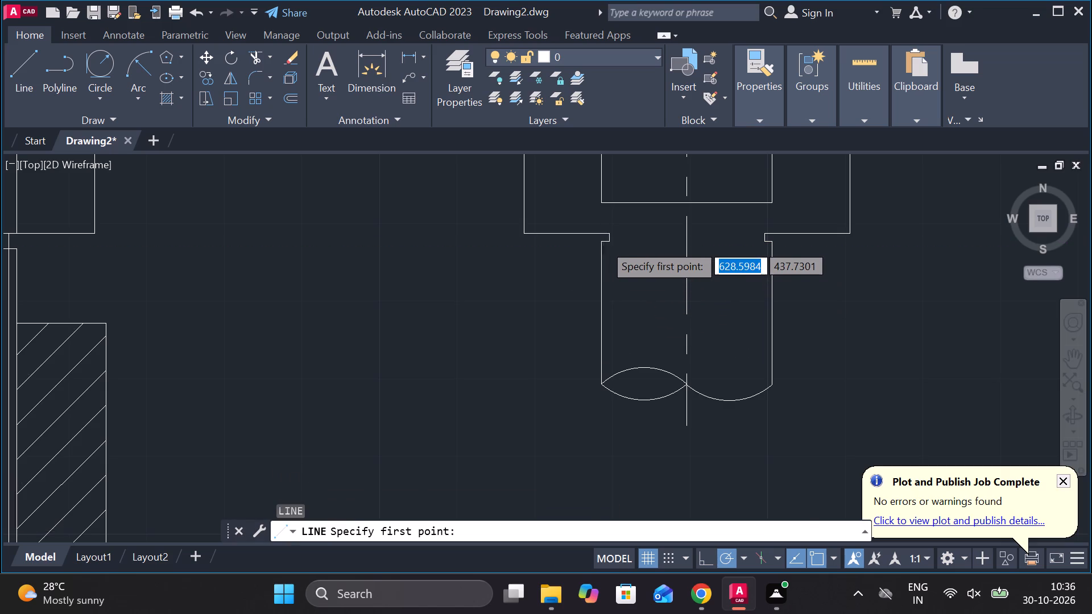
scroll(605, 243, "up", 1)
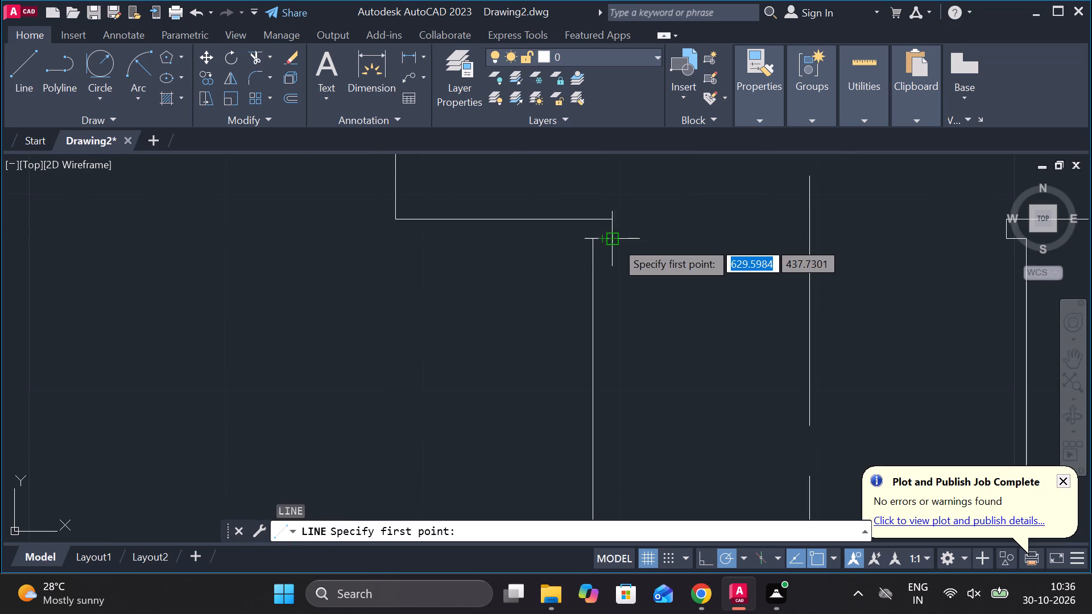
left_click(614, 241)
scroll(619, 374, "down", 2)
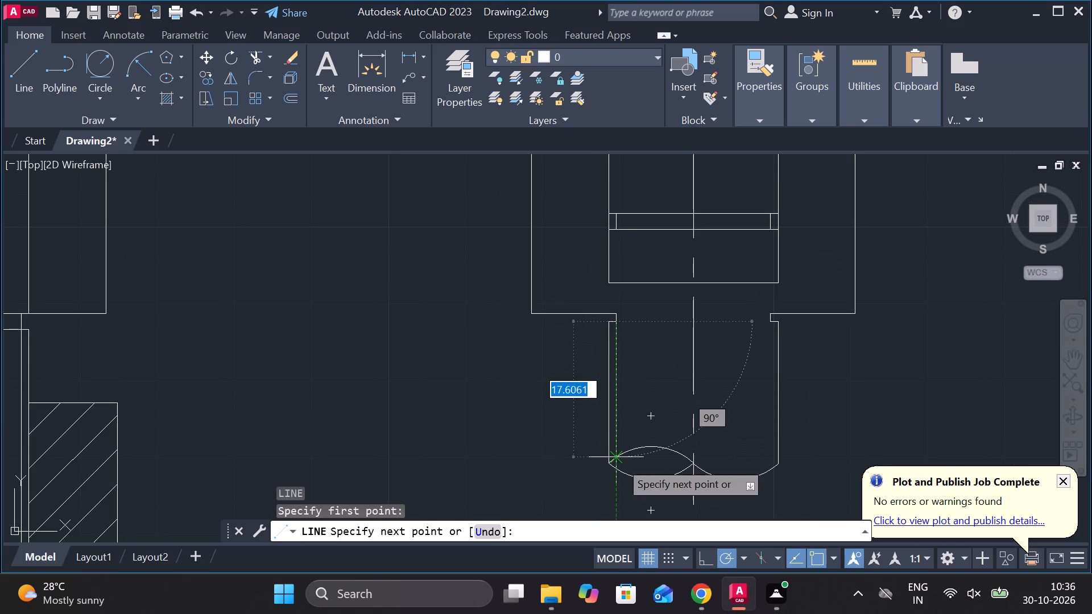
left_click(619, 461)
key("Escape")
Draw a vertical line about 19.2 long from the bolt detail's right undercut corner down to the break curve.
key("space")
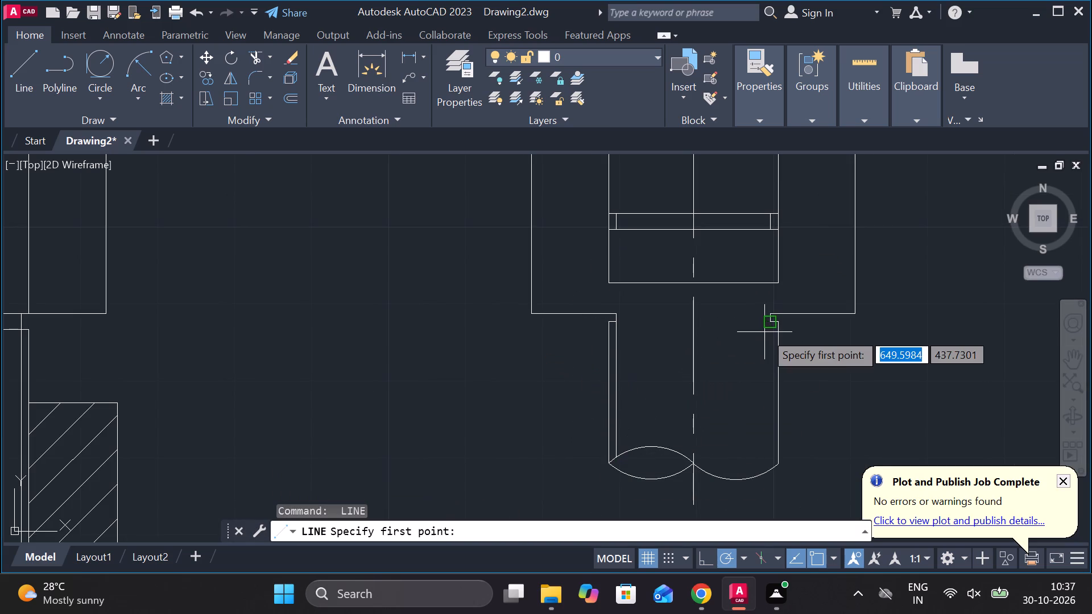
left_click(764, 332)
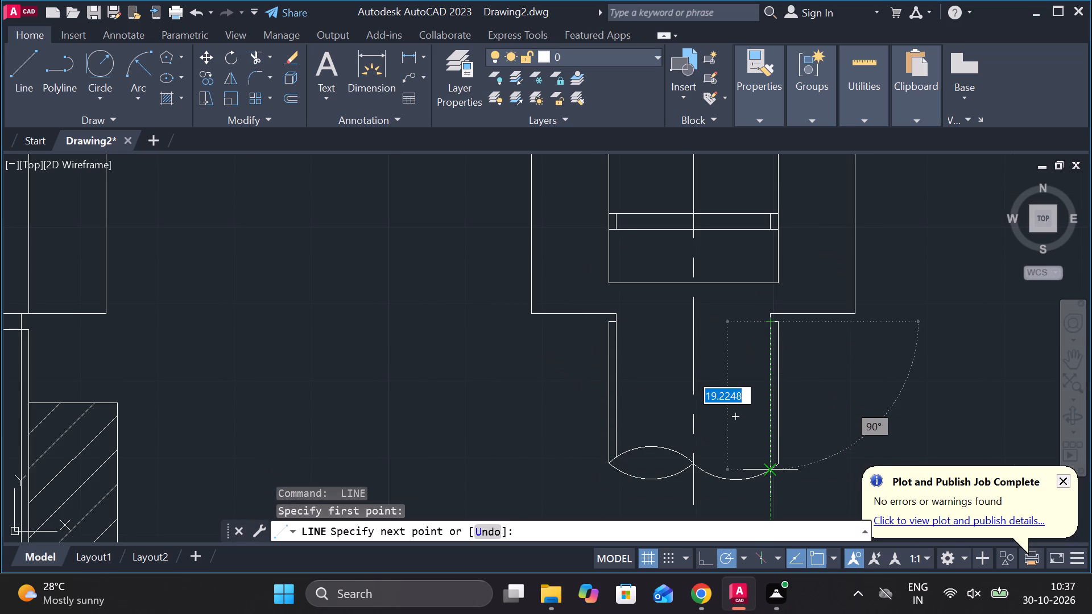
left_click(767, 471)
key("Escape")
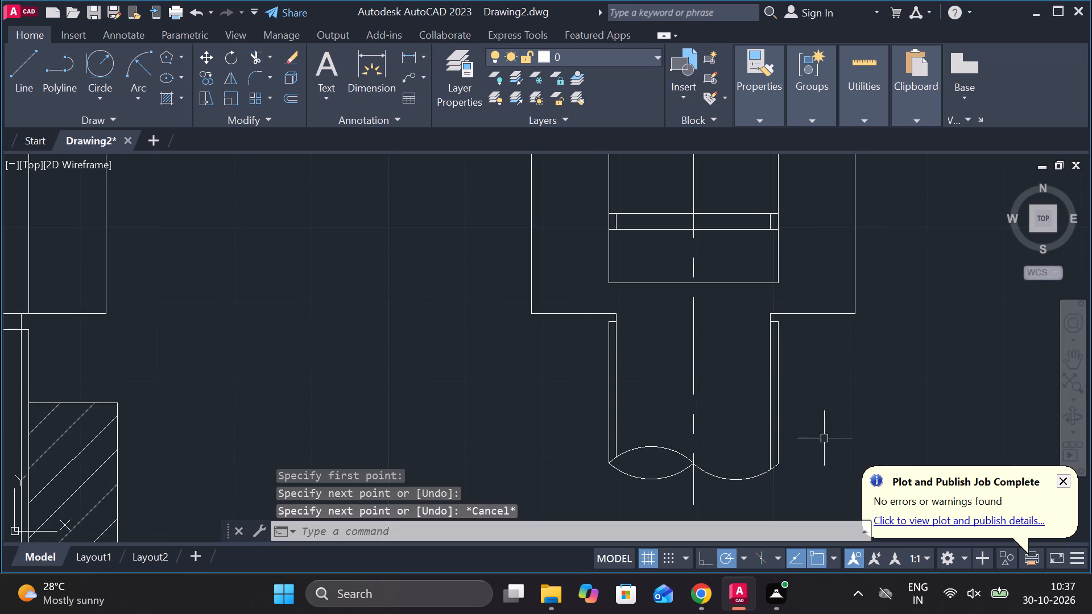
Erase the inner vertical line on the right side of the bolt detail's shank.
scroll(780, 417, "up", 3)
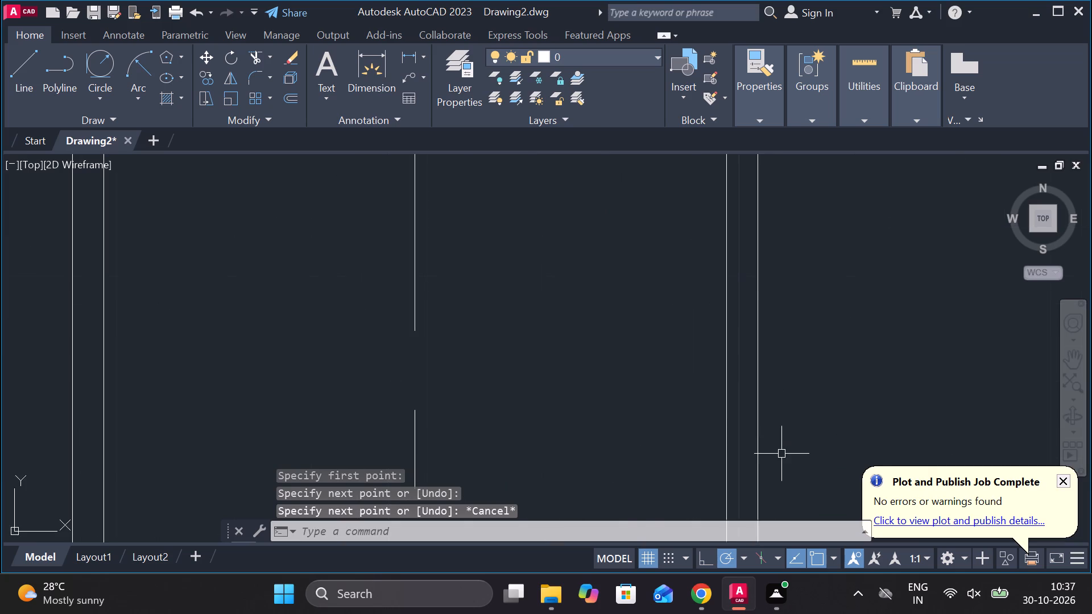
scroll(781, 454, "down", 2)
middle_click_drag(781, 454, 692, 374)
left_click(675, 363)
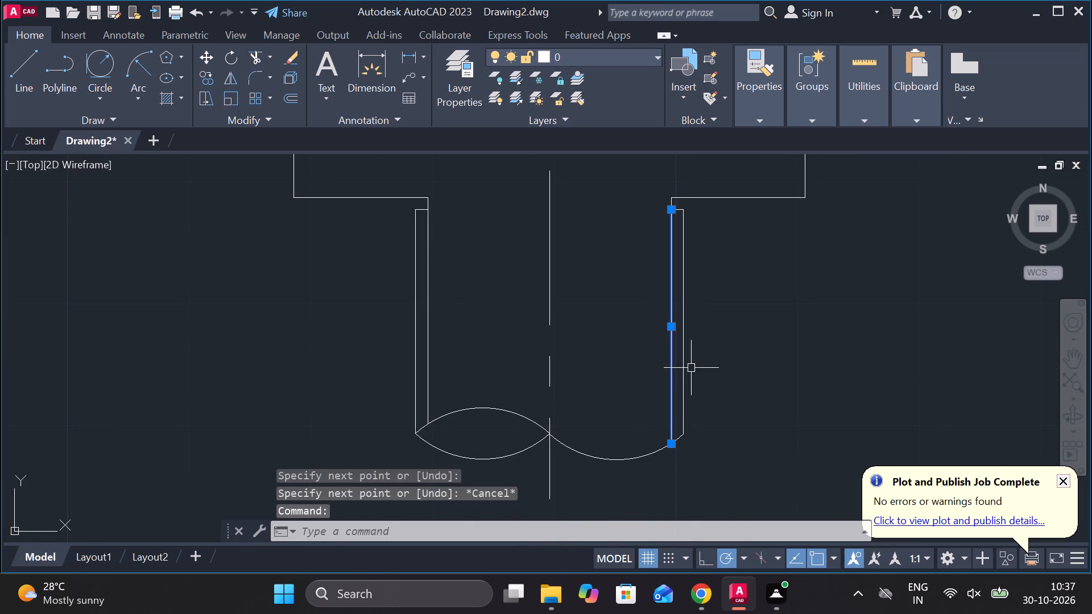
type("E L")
Draw a vertical line from the shank's right undercut corner past the break curve and trim the excess below the curve.
key("Return")
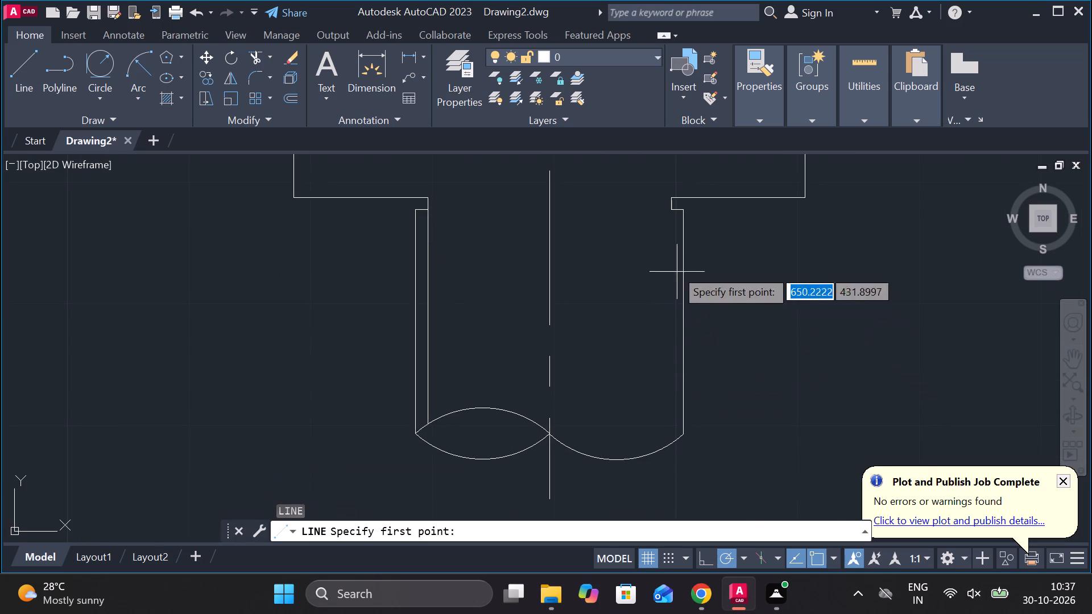
left_click(670, 215)
left_click(683, 496)
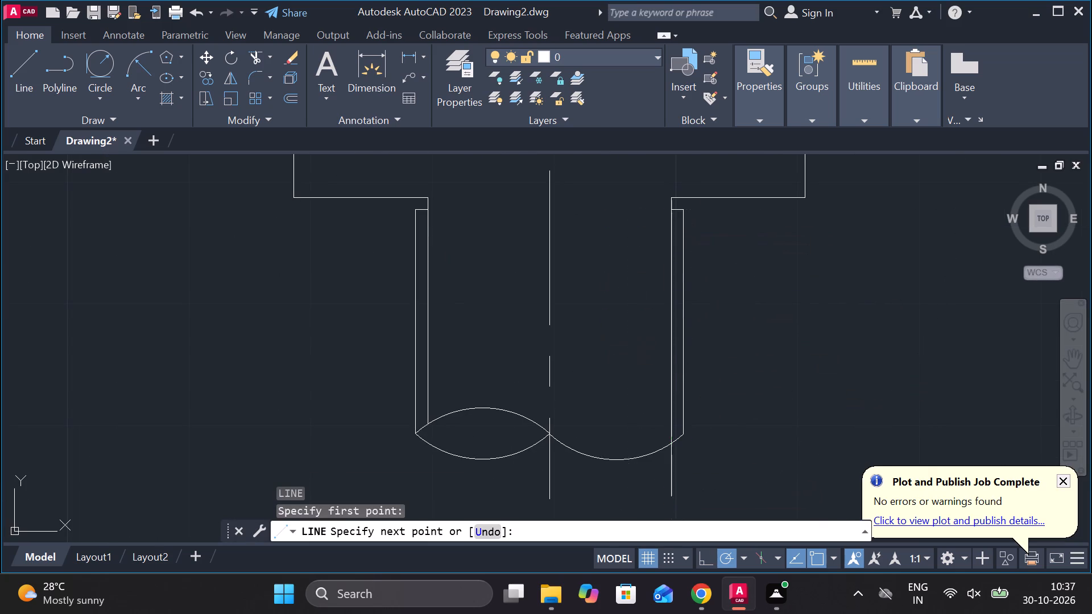
key("Escape")
type("TR")
key("space")
left_click_drag(705, 470, 694, 470)
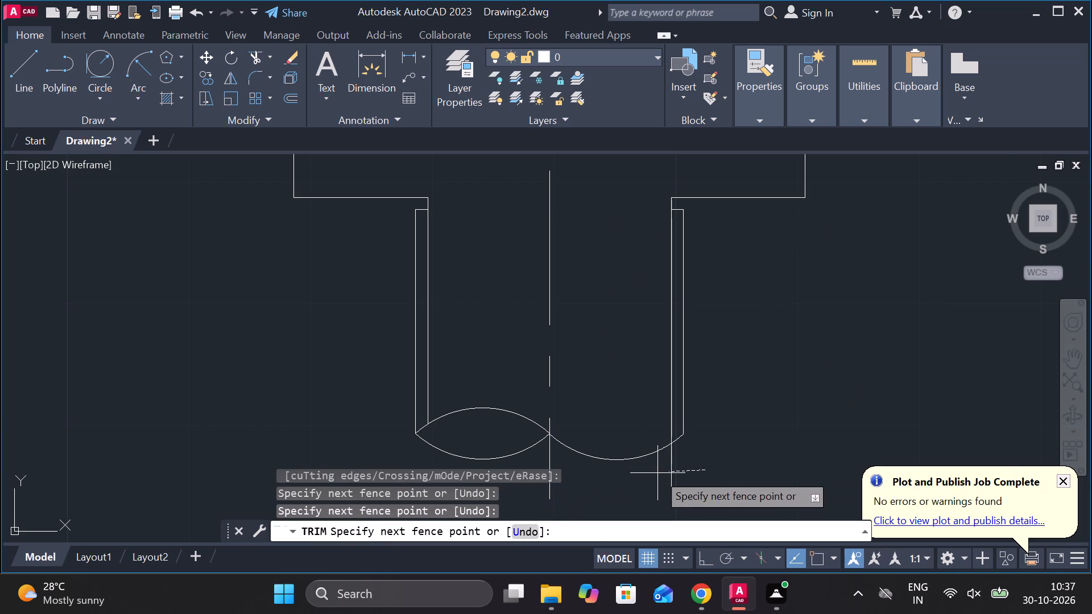
left_click(657, 473)
key("Escape")
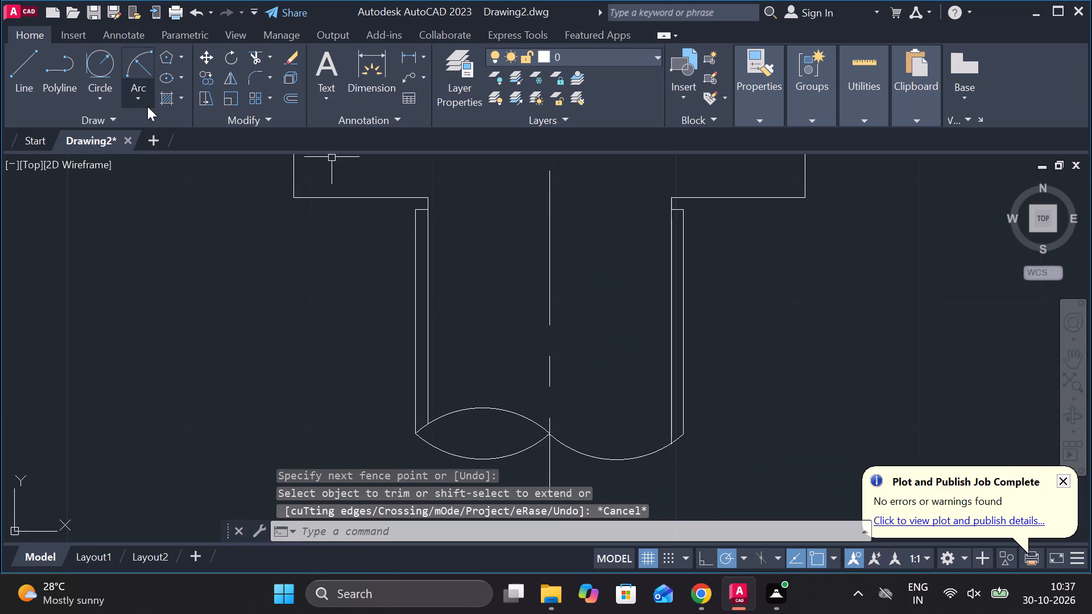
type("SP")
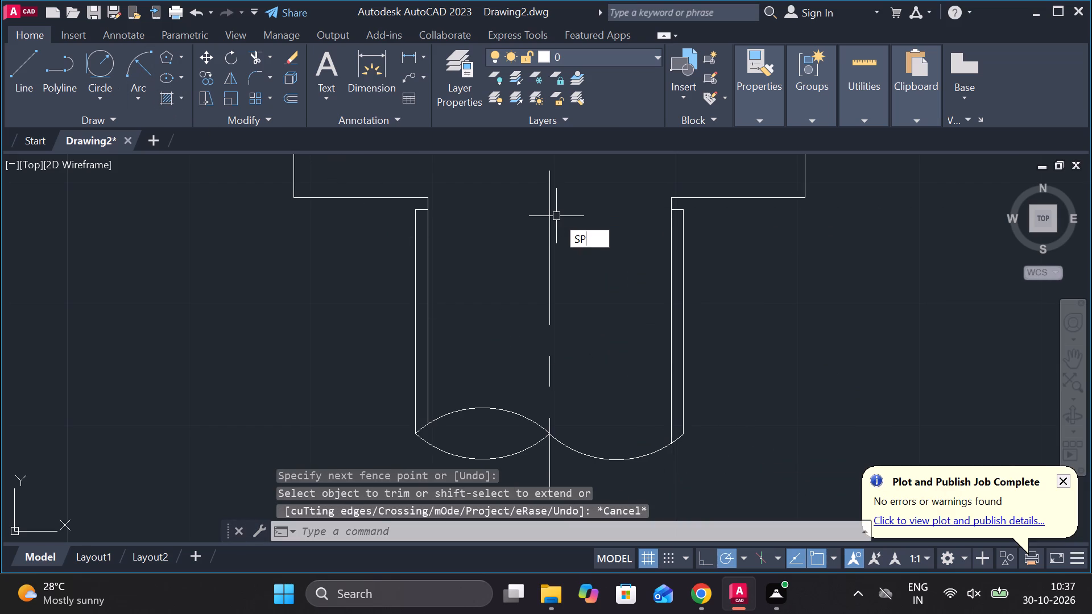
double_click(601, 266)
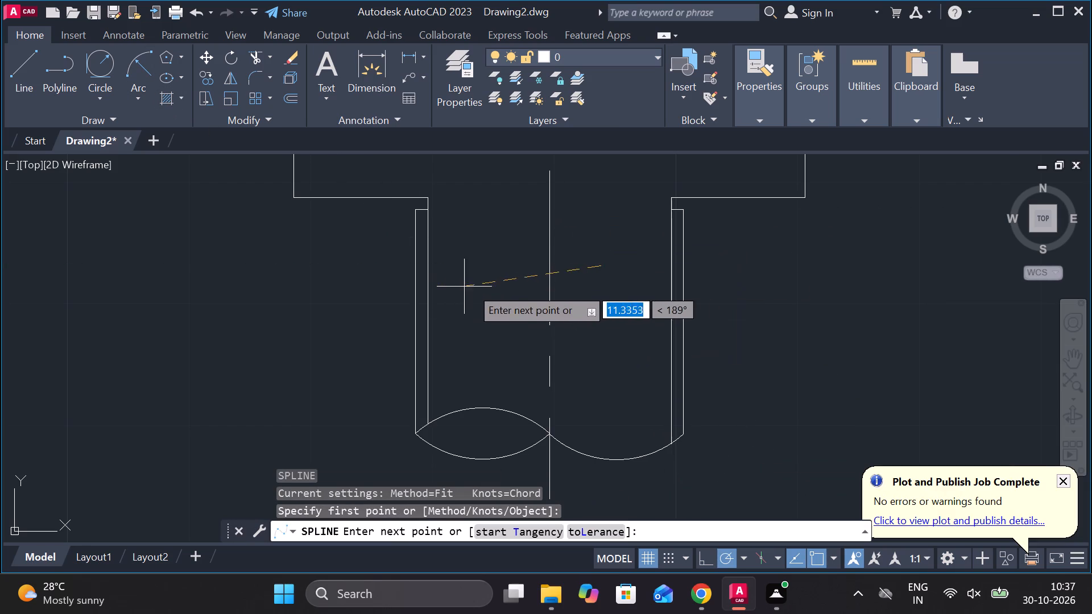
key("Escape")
Draw a wavy spline across the bolt detail's shank between its outer vertical lines, above the break curve, as the section boundary.
type("SP")
left_click(630, 316)
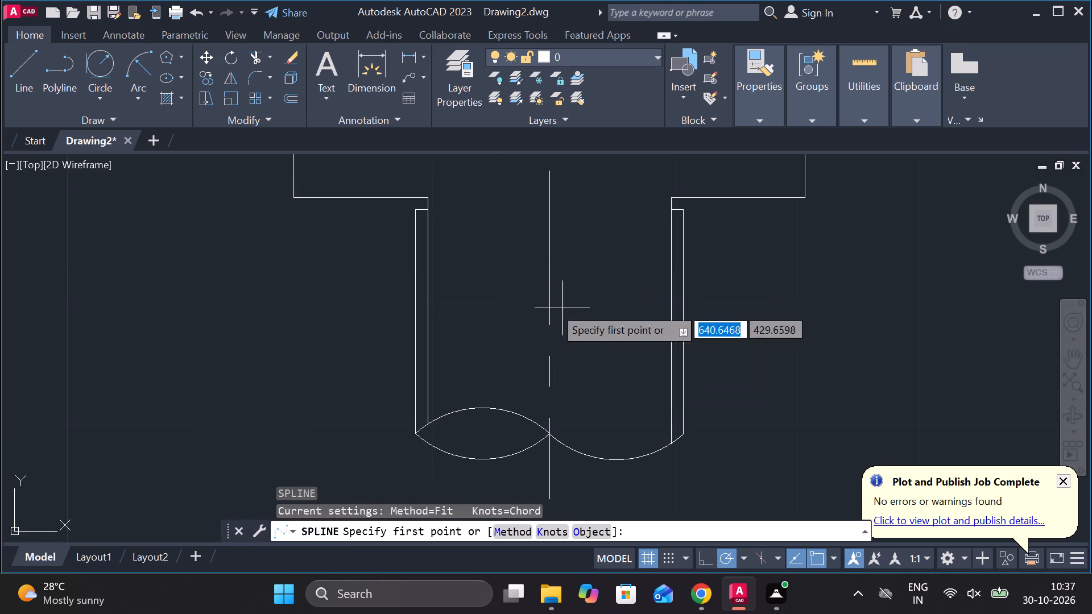
left_click(418, 302)
left_click(460, 328)
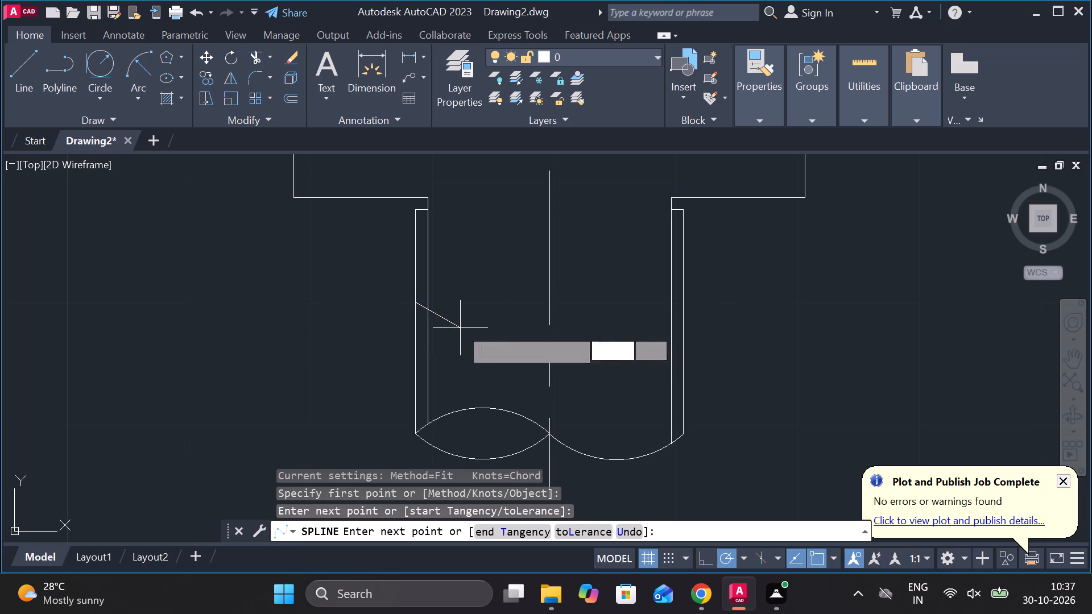
left_click(506, 325)
left_click(555, 337)
left_click(619, 351)
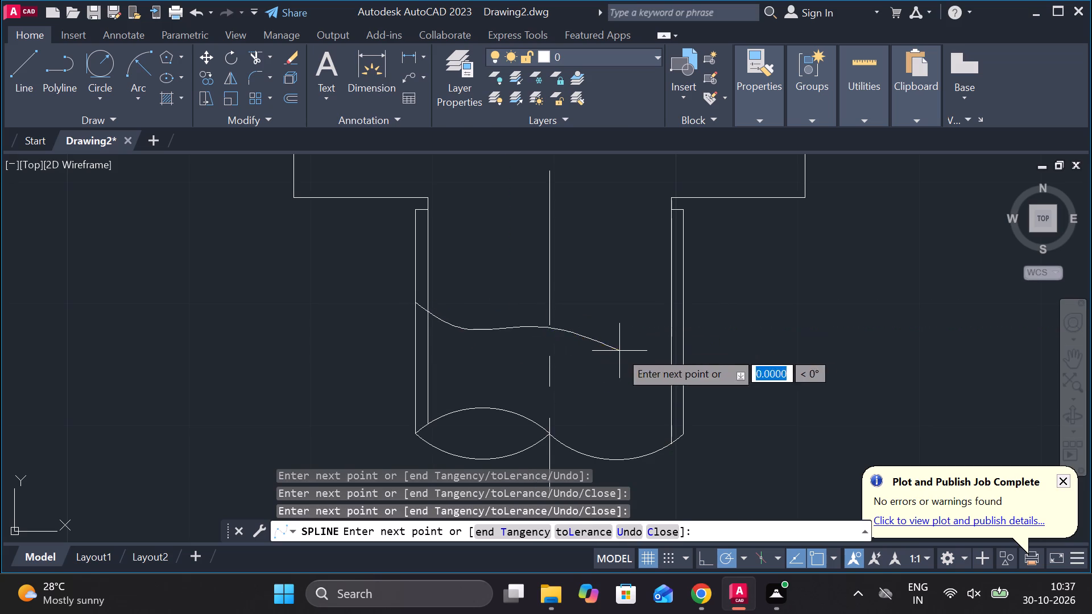
left_click(654, 351)
left_click(685, 351)
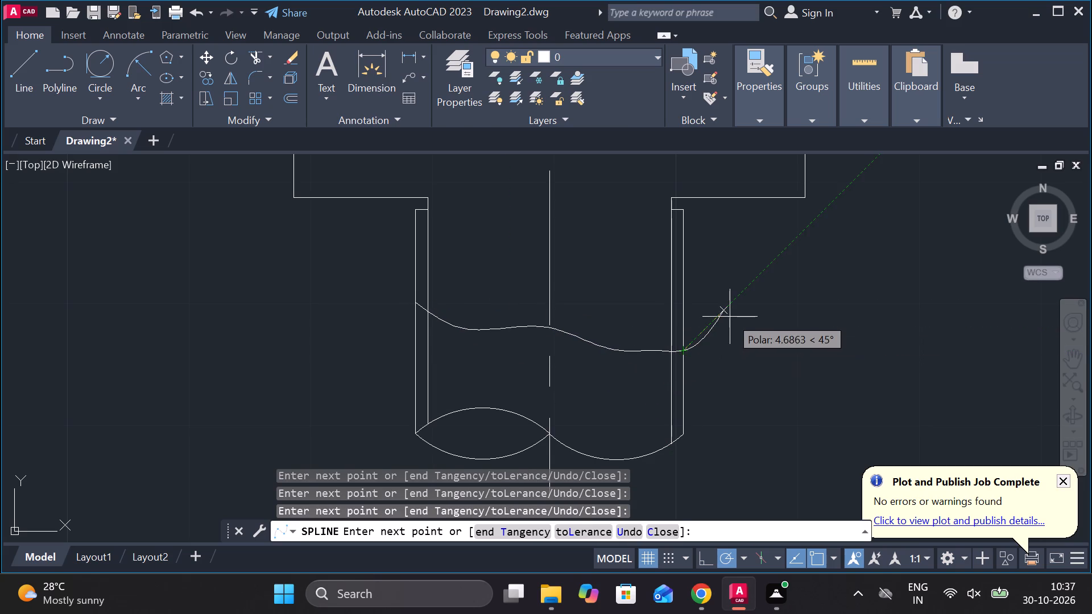
key("Return")
Hatch both halves of the bolt detail's sectioned head and shank and the left loop of the break curve with ANSI31.
scroll(676, 329, "down", 2)
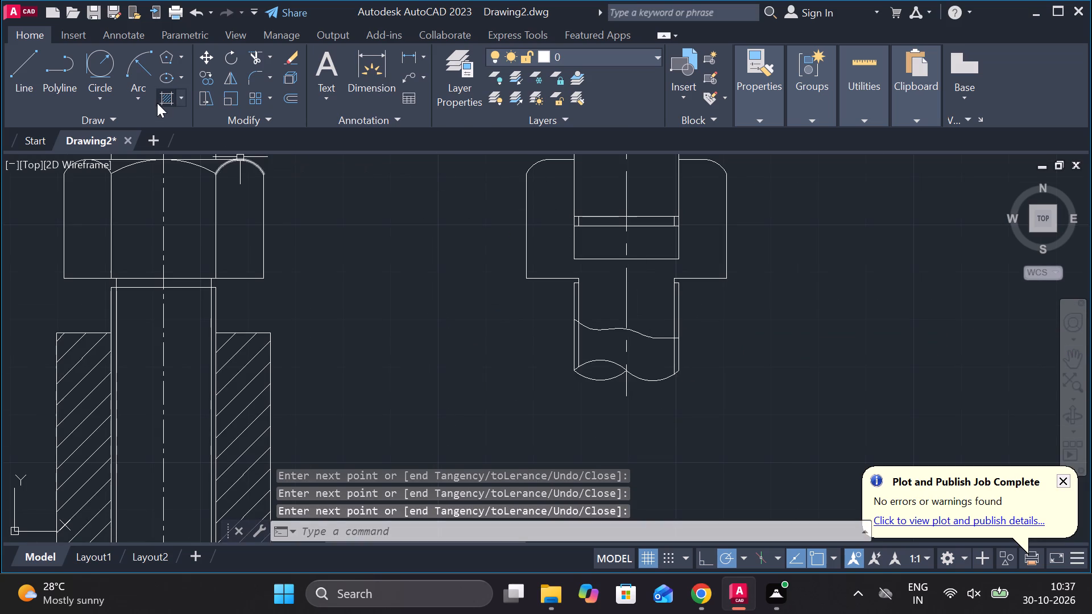
left_click(160, 93)
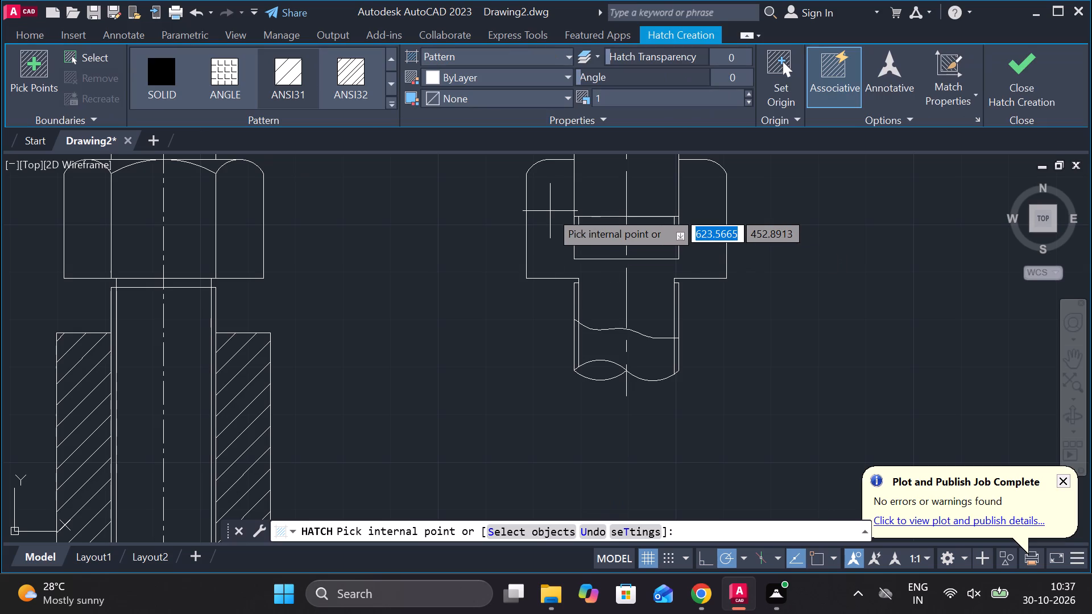
left_click(550, 211)
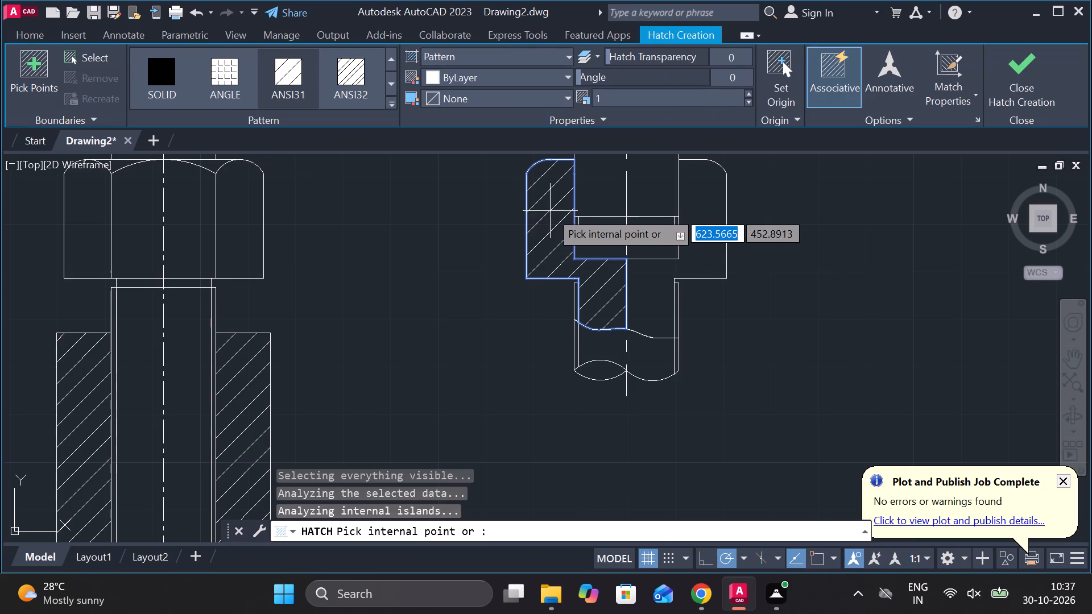
left_click(699, 231)
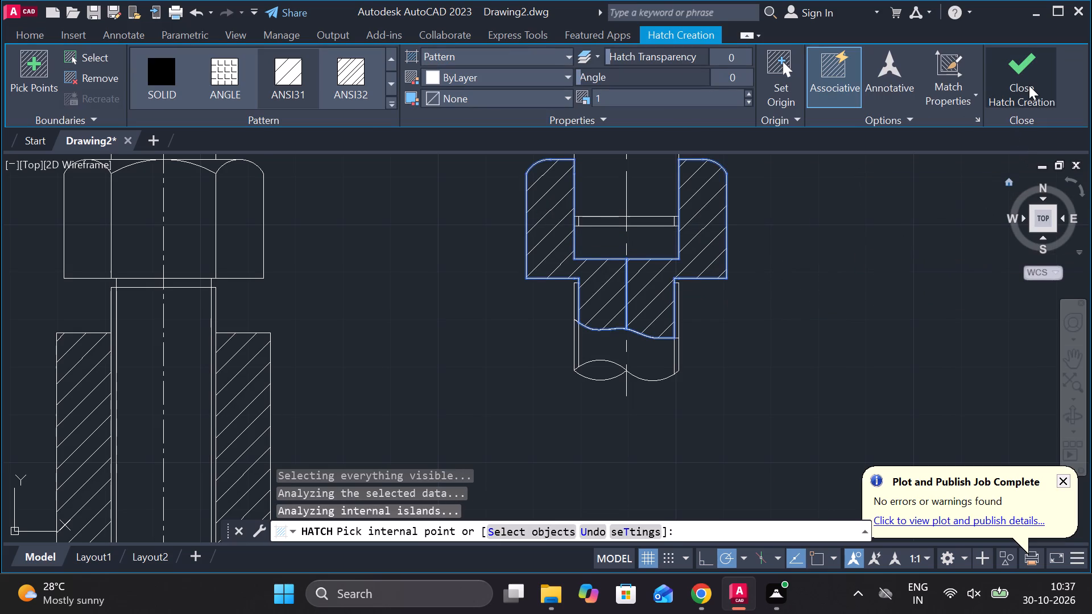
left_click(588, 368)
left_click(990, 83)
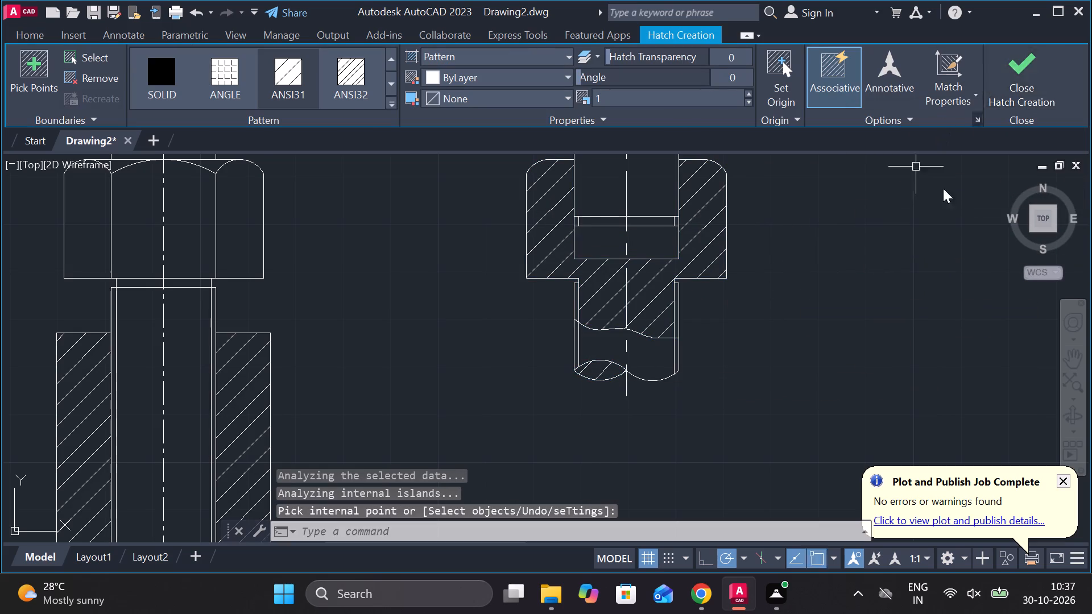
key("Escape")
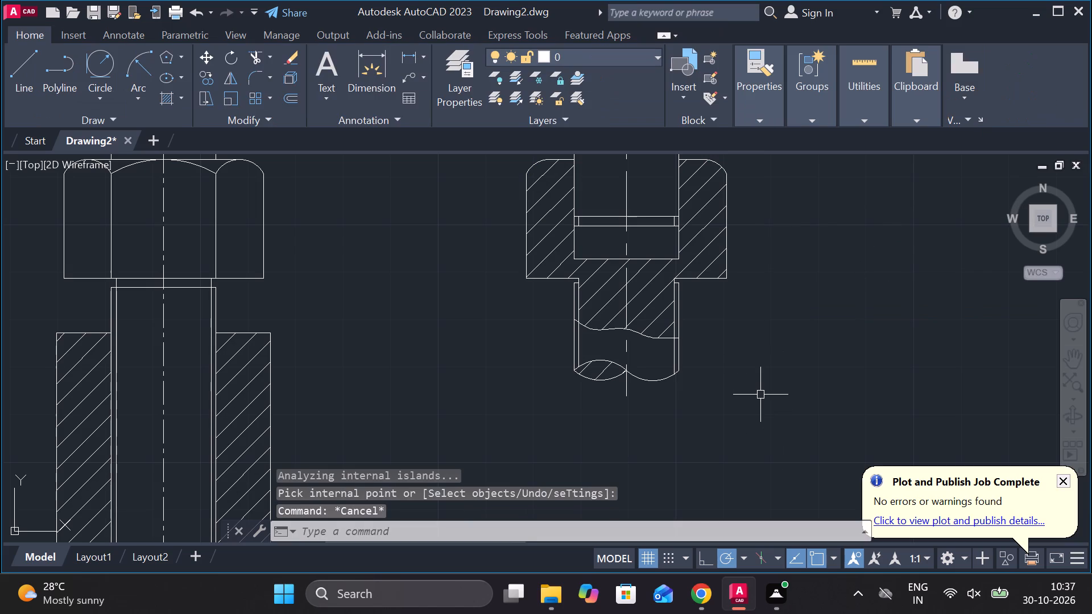
Add an angular dimension between the two sloping edges of the V-notch on the bolt detail, with its arc above the notch.
scroll(760, 393, "down", 2)
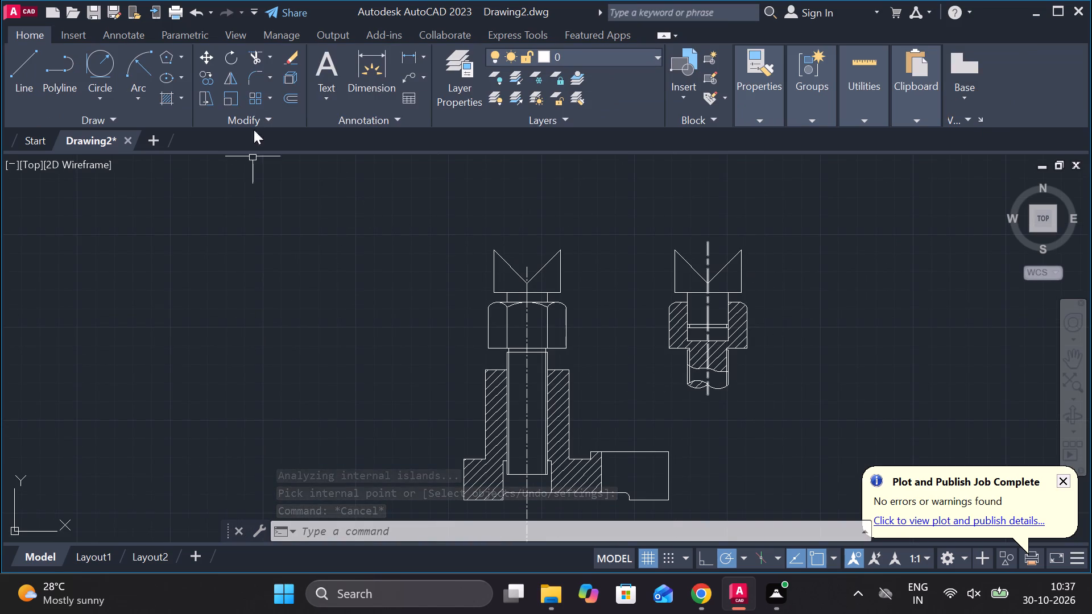
scroll(675, 280, "up", 1)
scroll(729, 298, "up", 1)
middle_click_drag(768, 302, 691, 316)
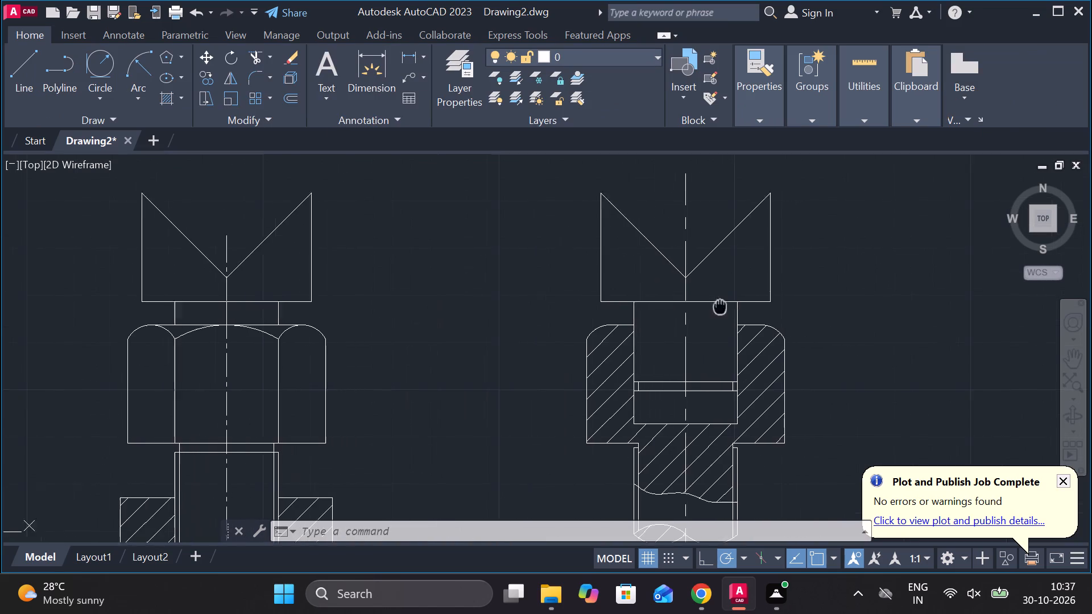
middle_click_drag(691, 316, 497, 393)
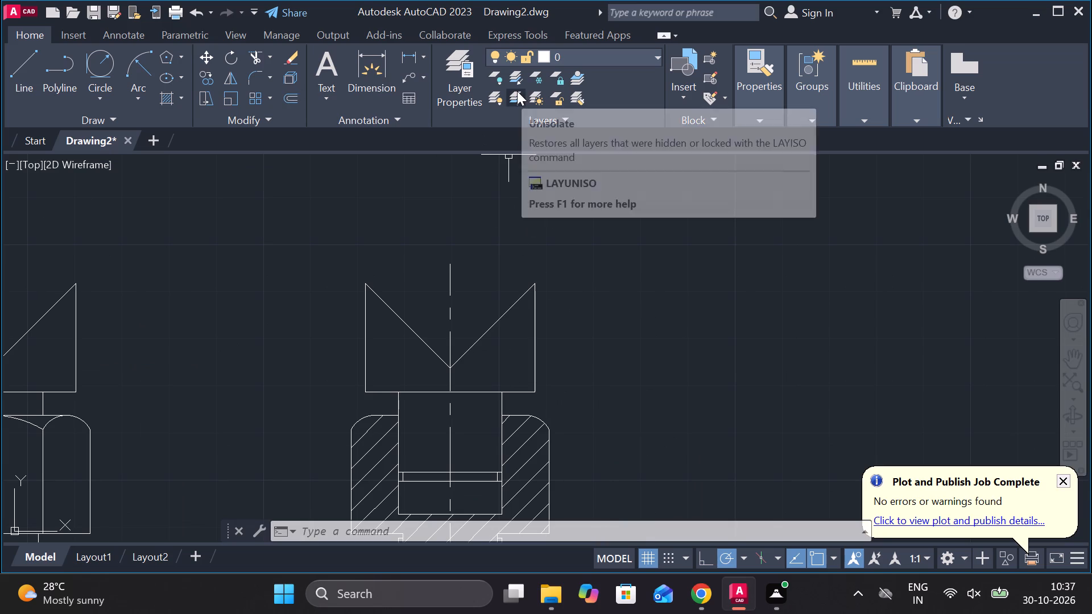
left_click(427, 60)
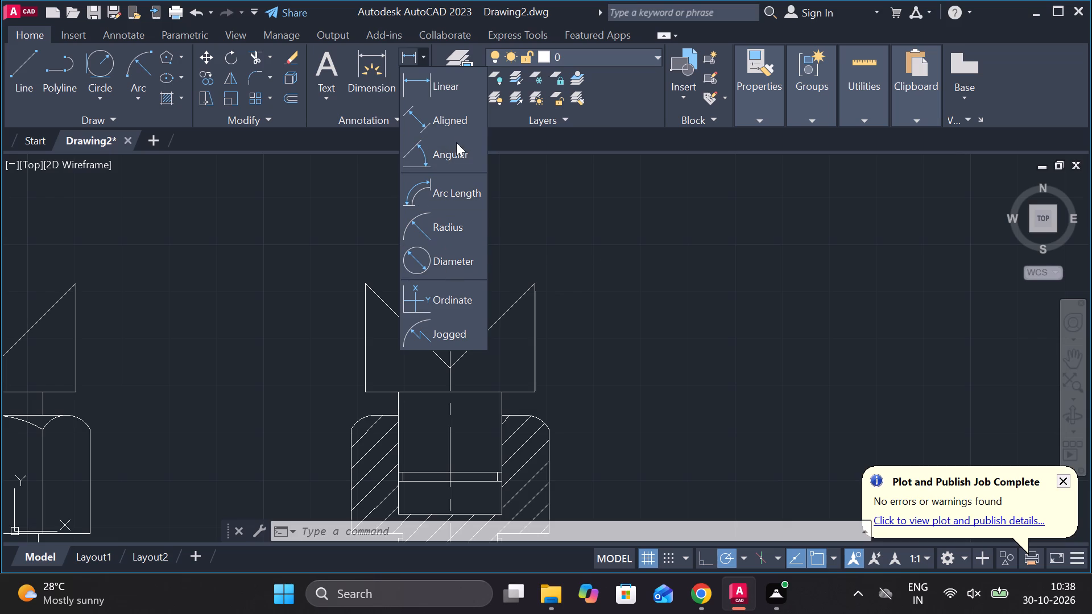
left_click(449, 168)
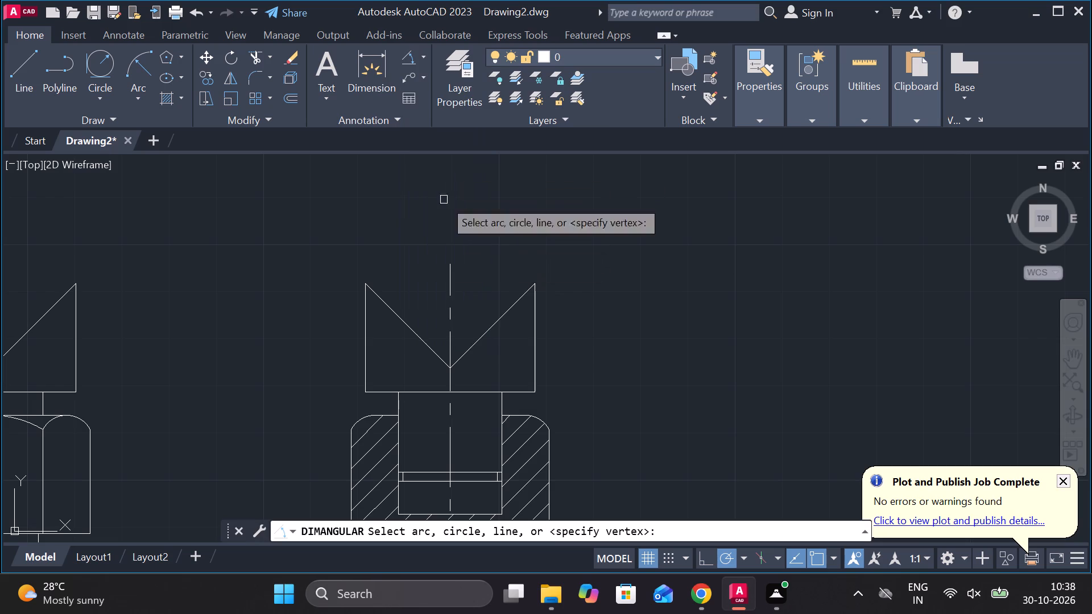
left_click(389, 306)
left_click(514, 309)
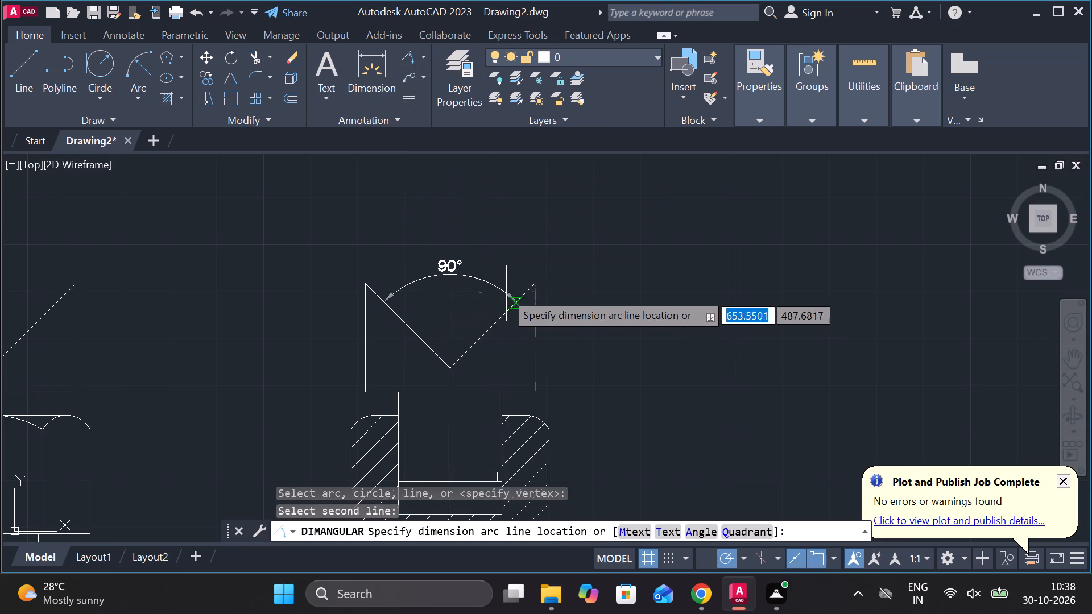
left_click(494, 291)
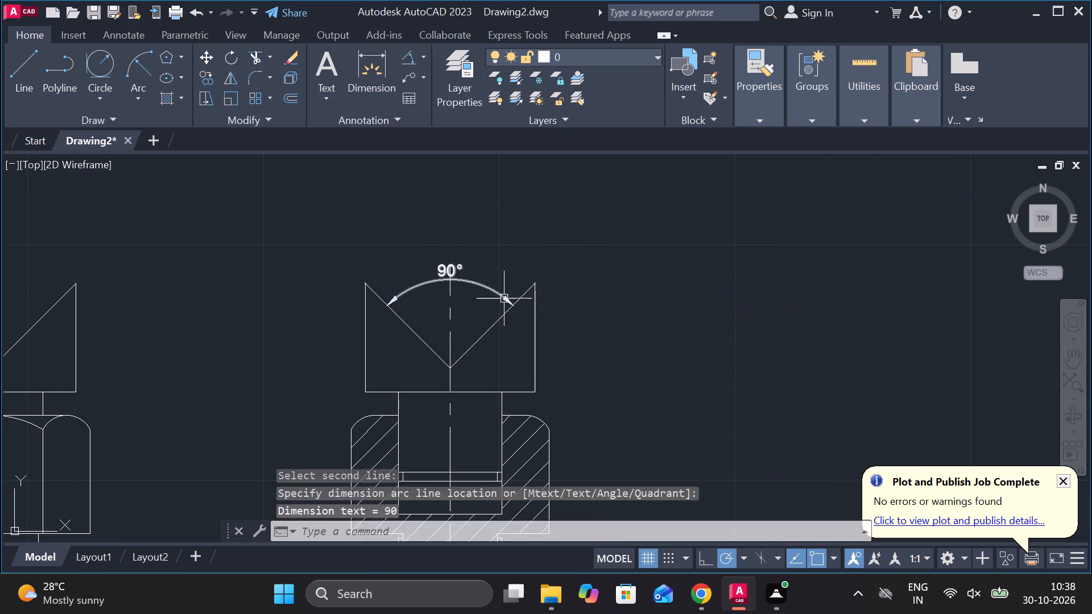
scroll(549, 334, "down", 2)
middle_click_drag(604, 366, 627, 290)
key("Escape")
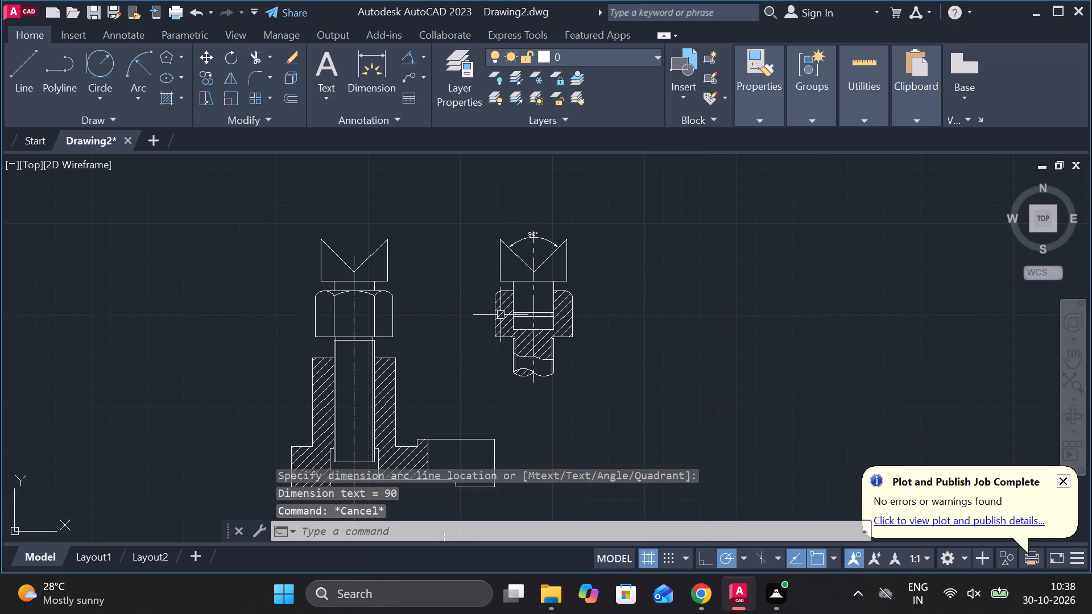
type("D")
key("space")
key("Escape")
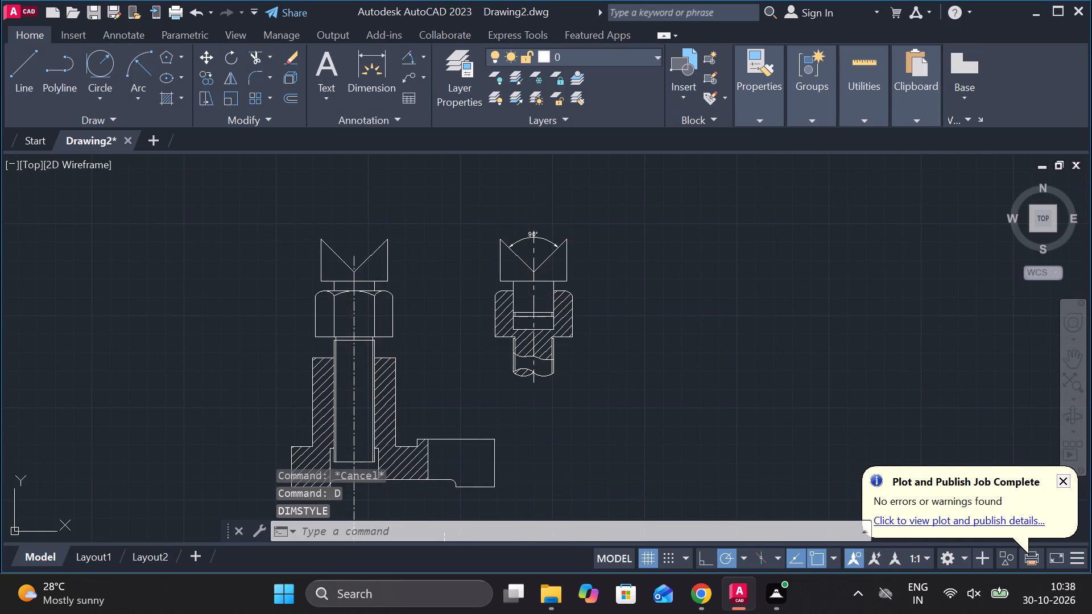
Add a linear dimension for the width of the bolt detail's V-notched block, placed just above its bottom edge.
left_click(416, 57)
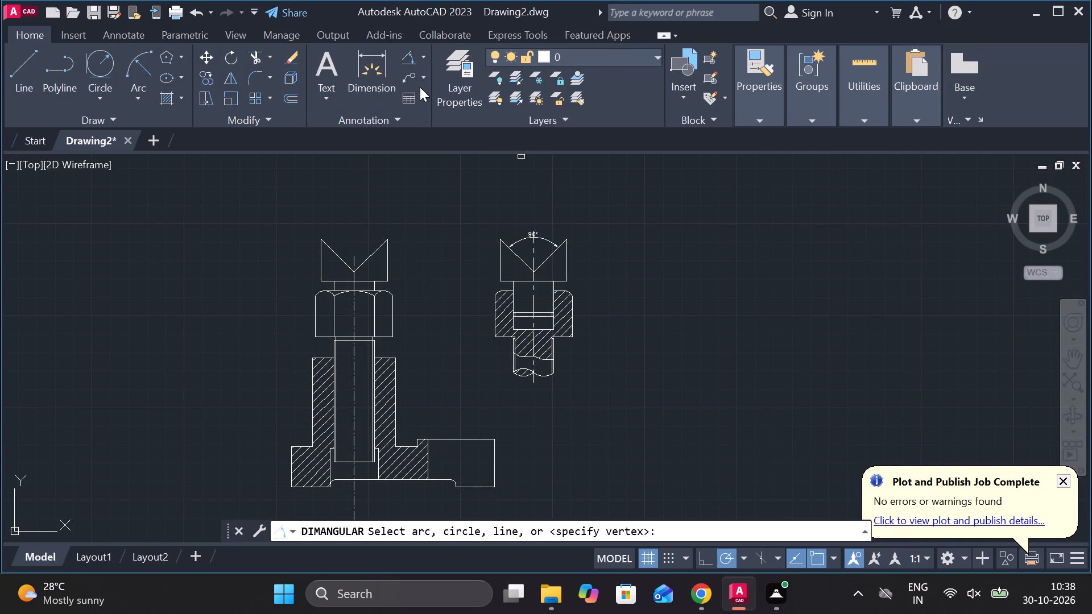
left_click(426, 57)
left_click(464, 90)
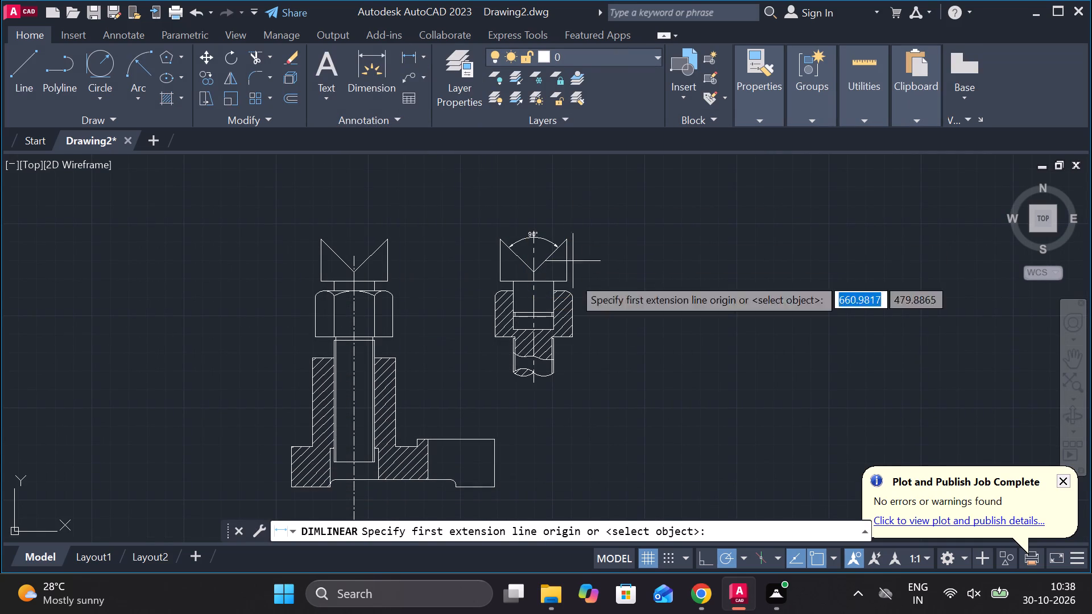
scroll(493, 297, "up", 2)
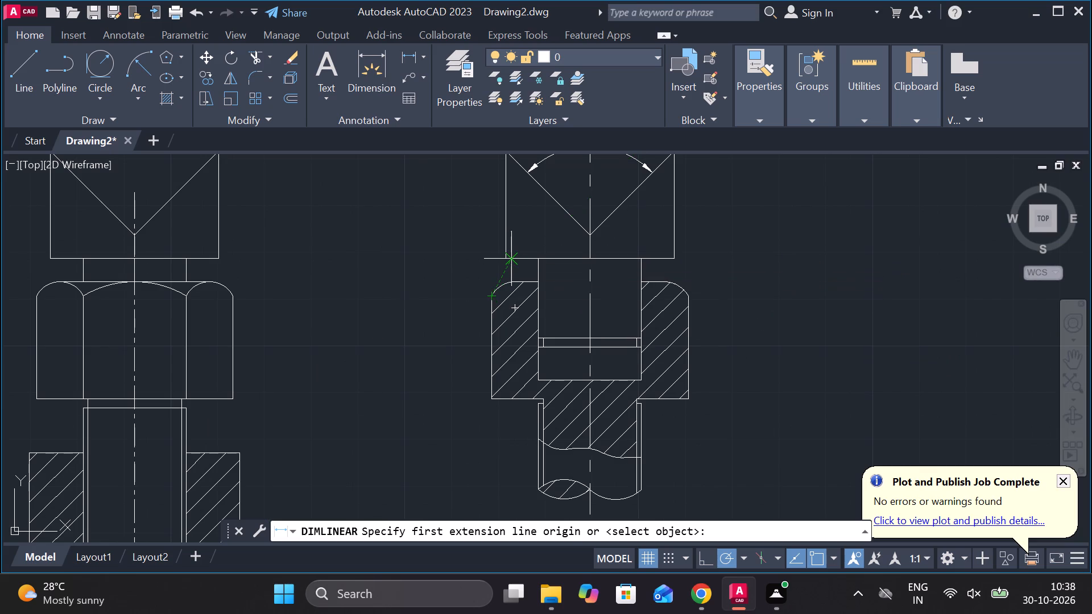
left_click(500, 254)
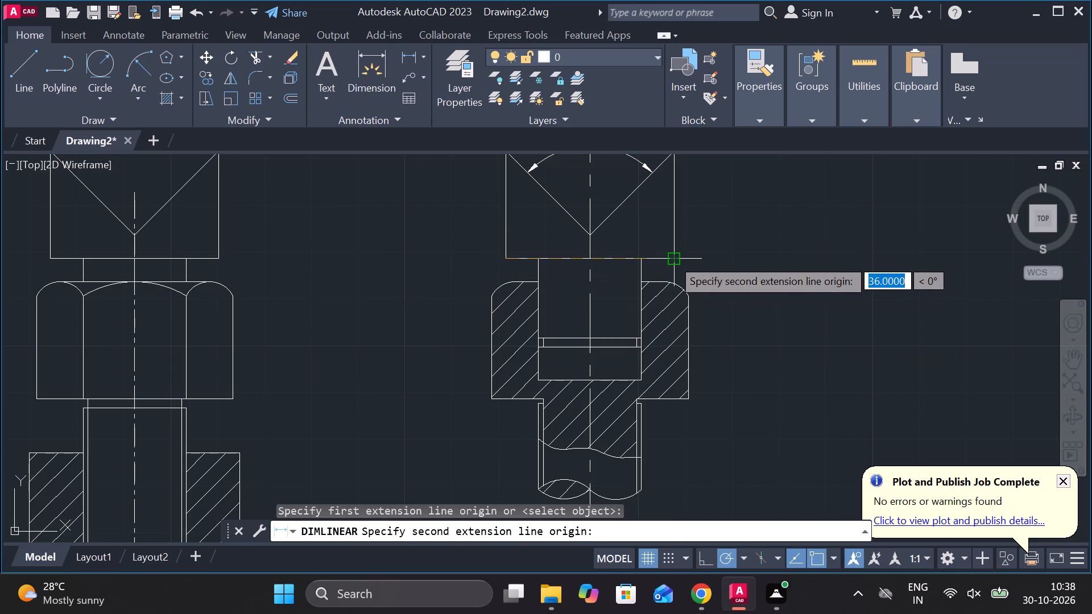
left_click(672, 258)
scroll(613, 249, "up", 3)
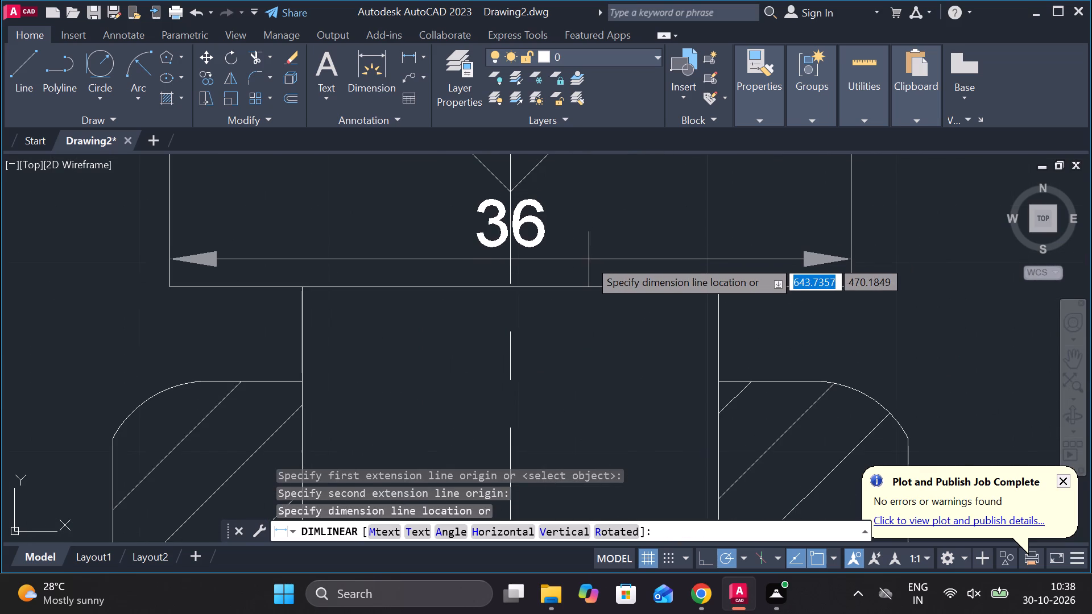
left_click(588, 262)
scroll(598, 264, "down", 1)
scroll(641, 286, "down", 2)
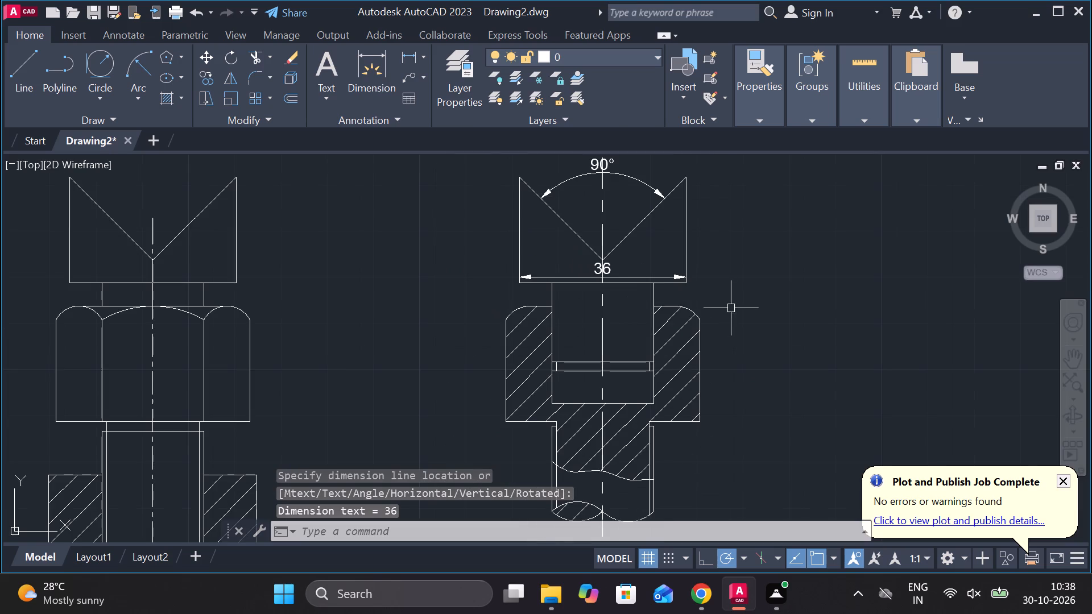
scroll(713, 294, "down", 1)
key("Escape")
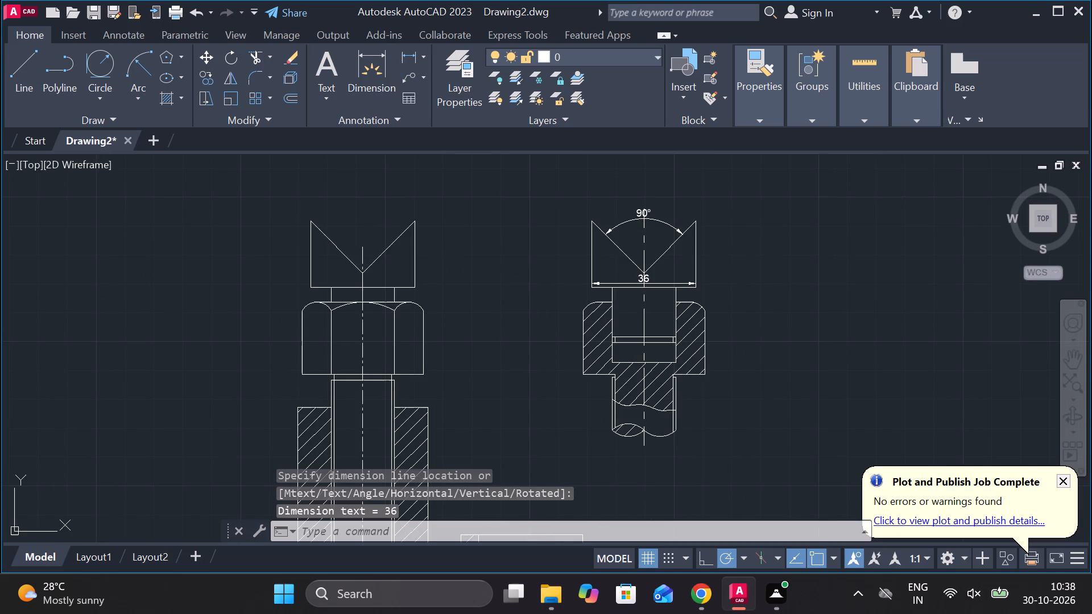
Open the ISO-25 dimension style for modification and set its arrow size to 3.
type("D")
key("space")
left_click(722, 256)
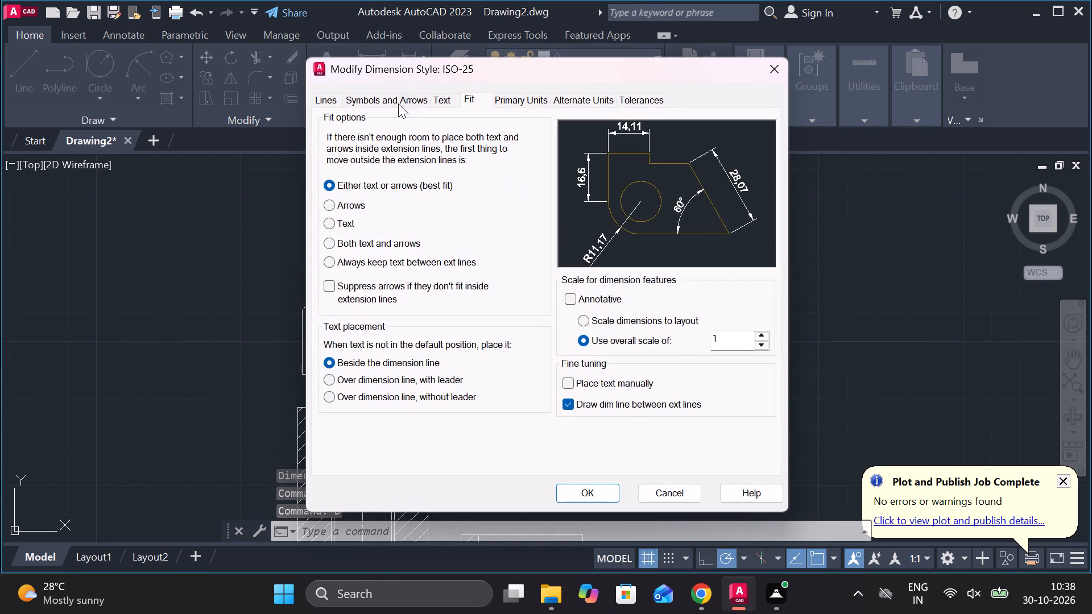
left_click(398, 103)
left_click(360, 277)
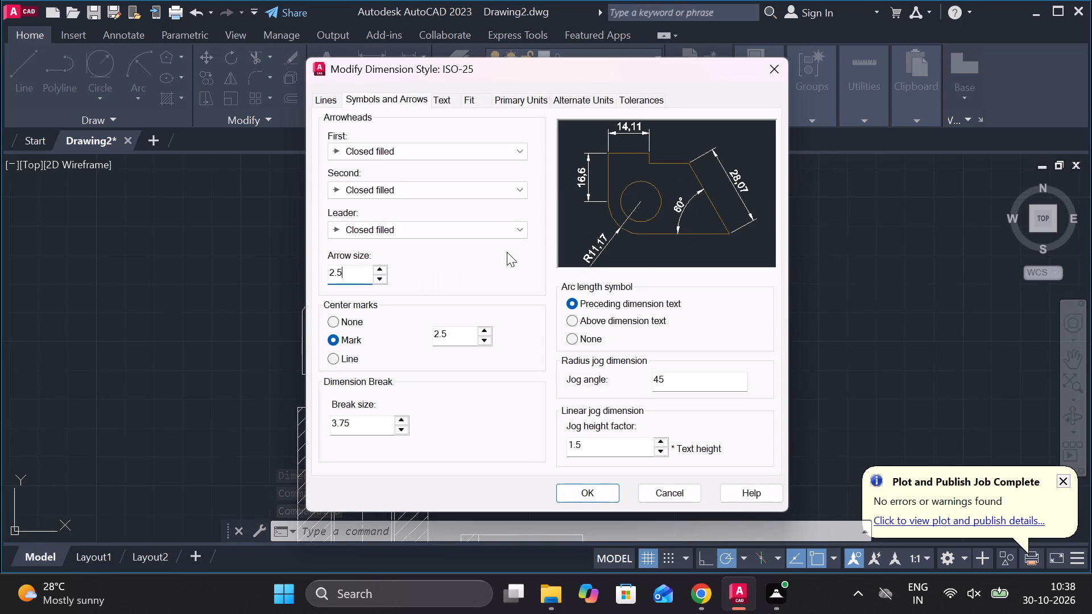
key("BackSpace")
key("BackSpace")
key("BackSpace")
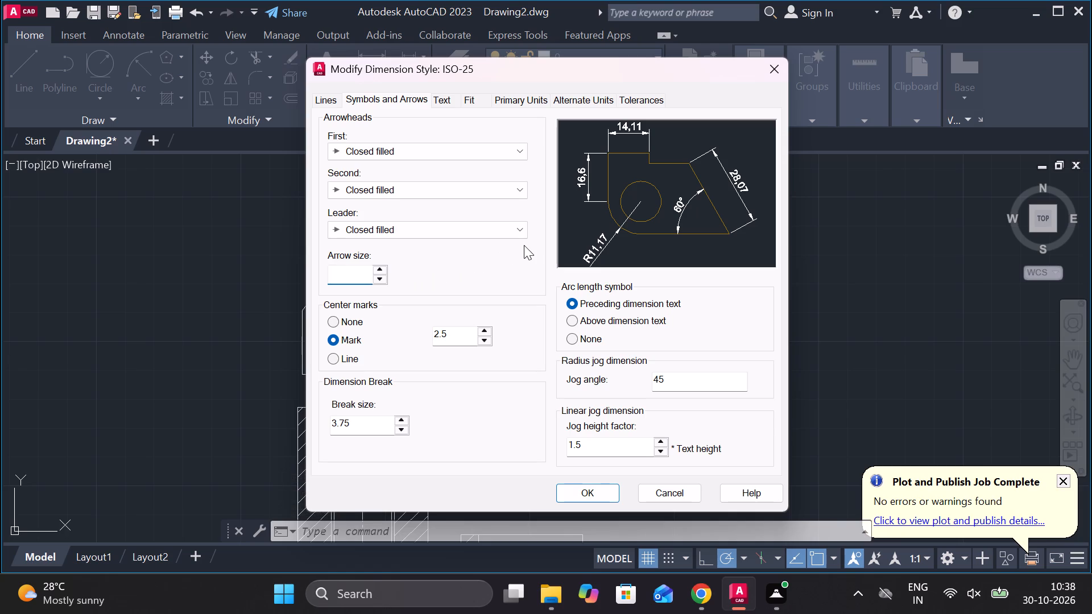
key("3")
Set the ISO-25 dimension text height to 4 with ISO standard alignment, and make the style current.
left_click(440, 99)
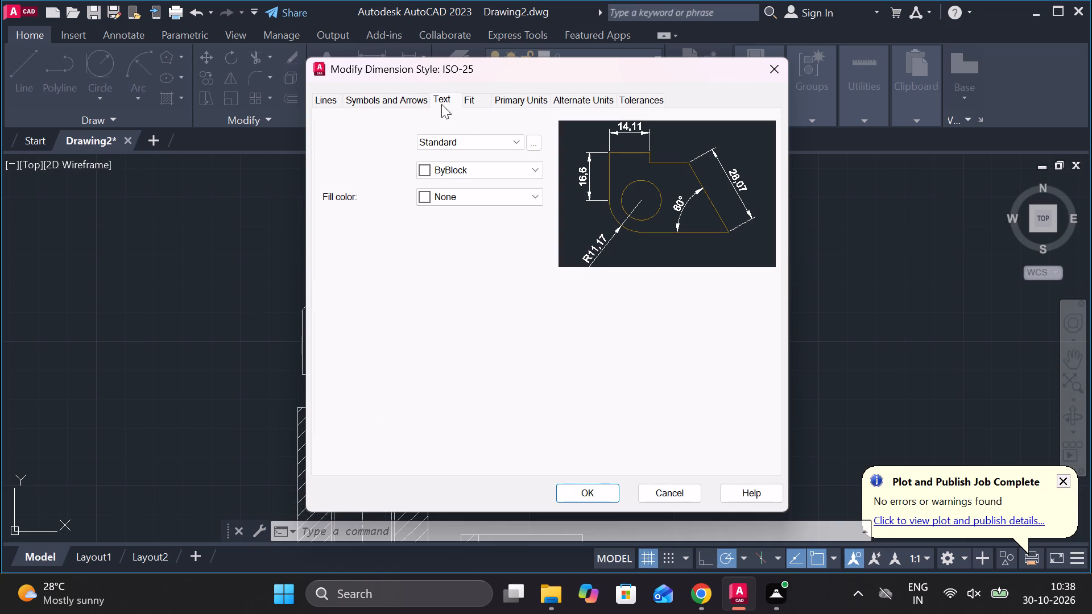
left_click_drag(506, 218, 460, 223)
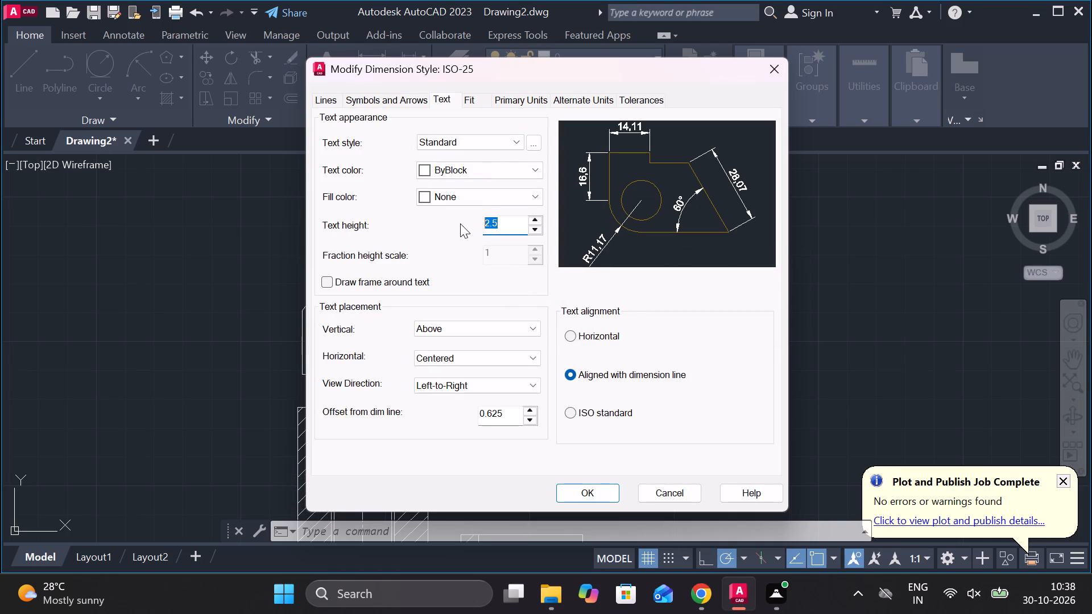
key("4")
left_click(574, 409)
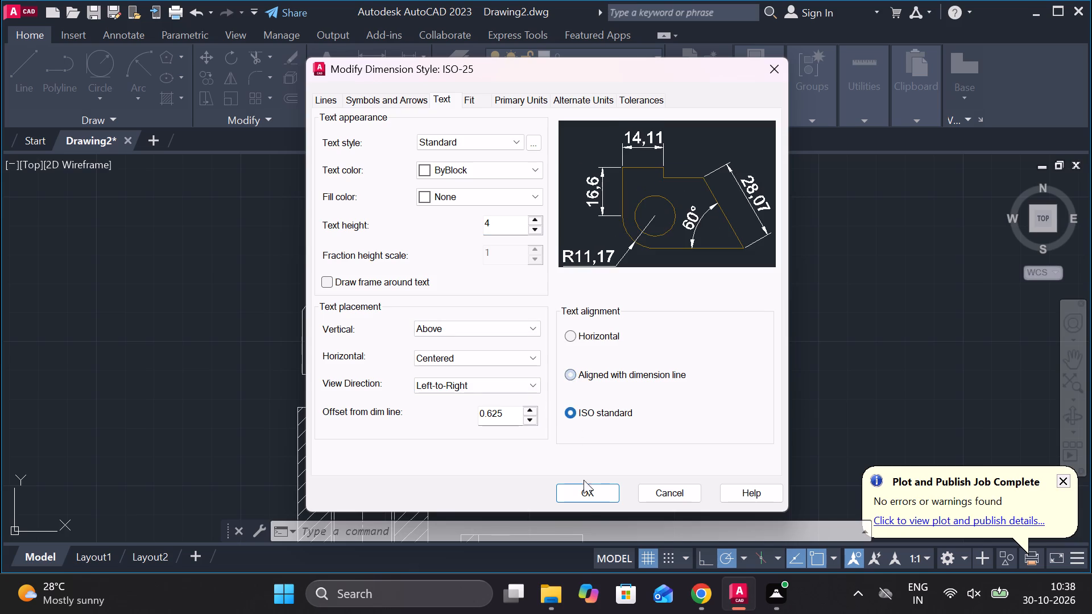
left_click(585, 498)
left_click(719, 197)
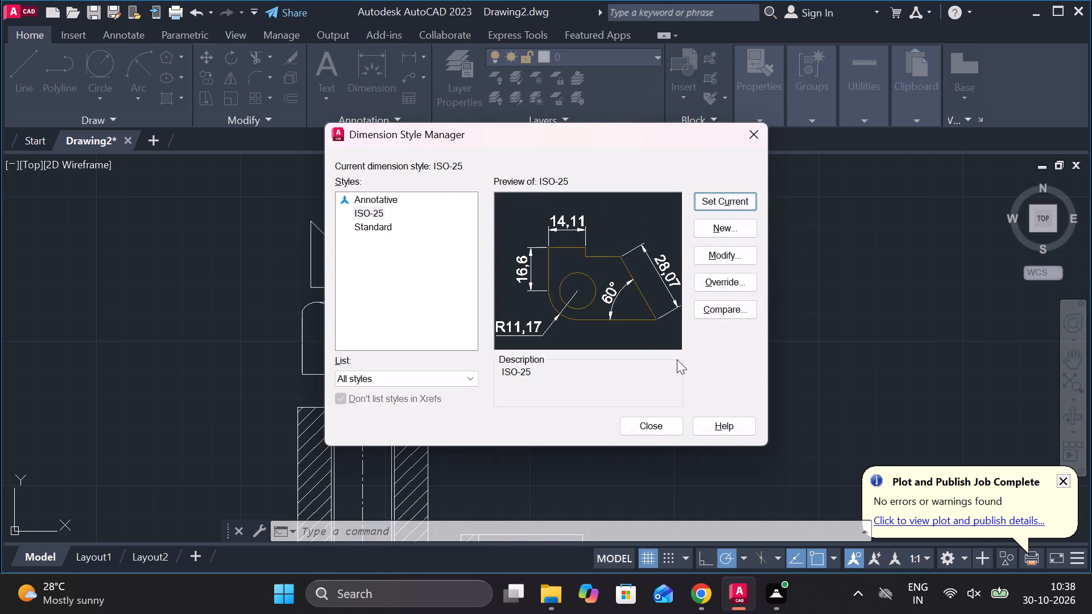
left_click(641, 416)
left_click(647, 424)
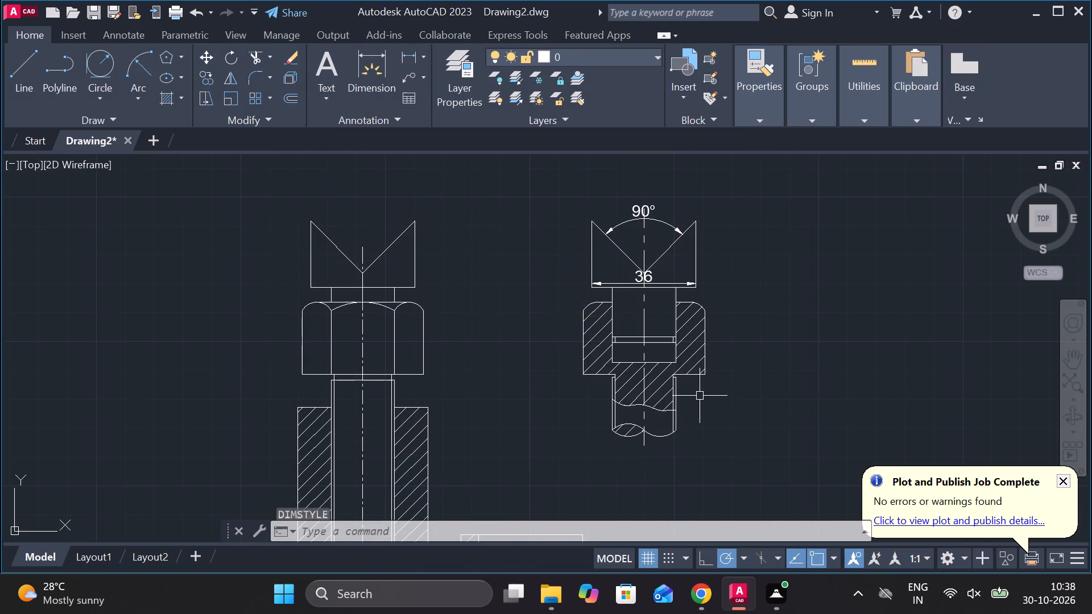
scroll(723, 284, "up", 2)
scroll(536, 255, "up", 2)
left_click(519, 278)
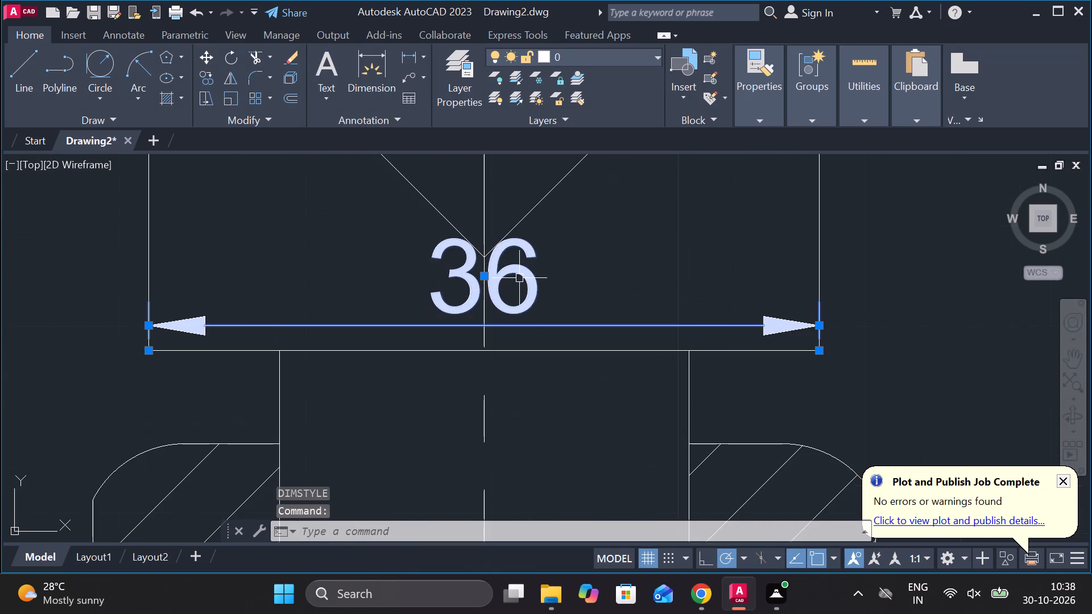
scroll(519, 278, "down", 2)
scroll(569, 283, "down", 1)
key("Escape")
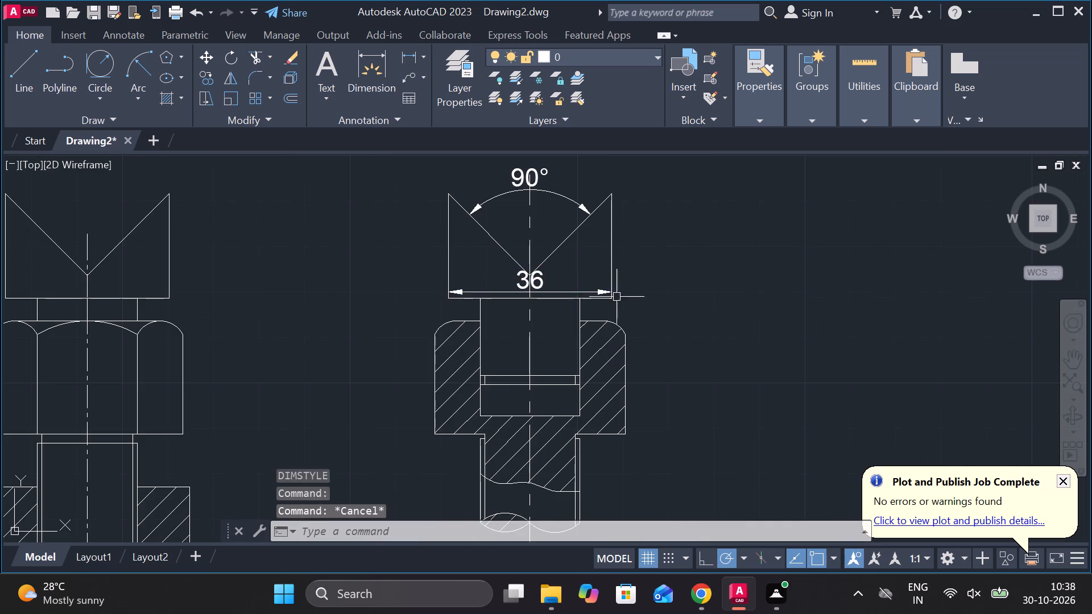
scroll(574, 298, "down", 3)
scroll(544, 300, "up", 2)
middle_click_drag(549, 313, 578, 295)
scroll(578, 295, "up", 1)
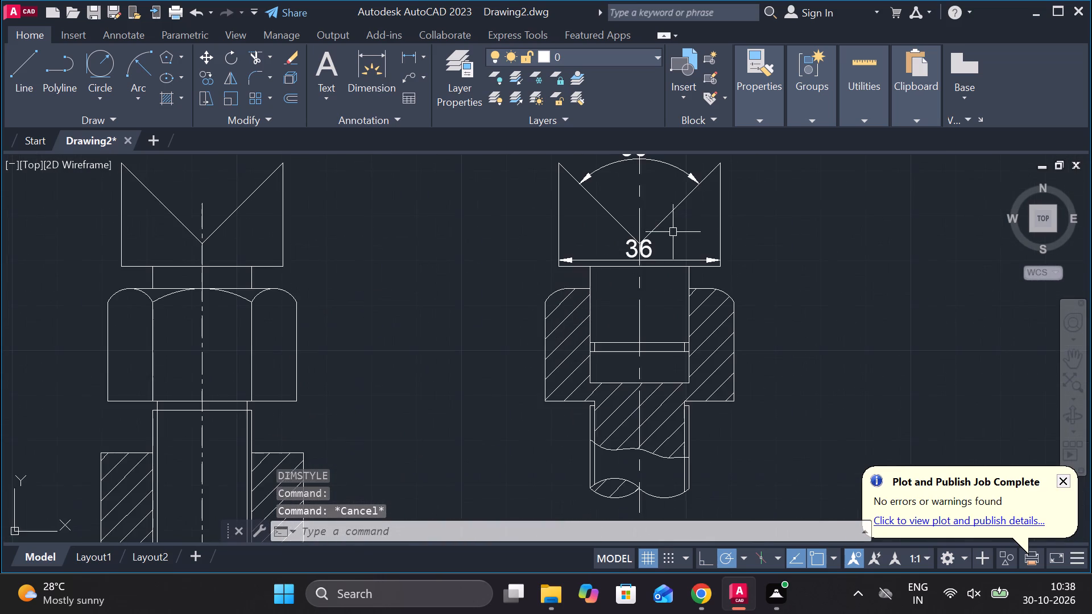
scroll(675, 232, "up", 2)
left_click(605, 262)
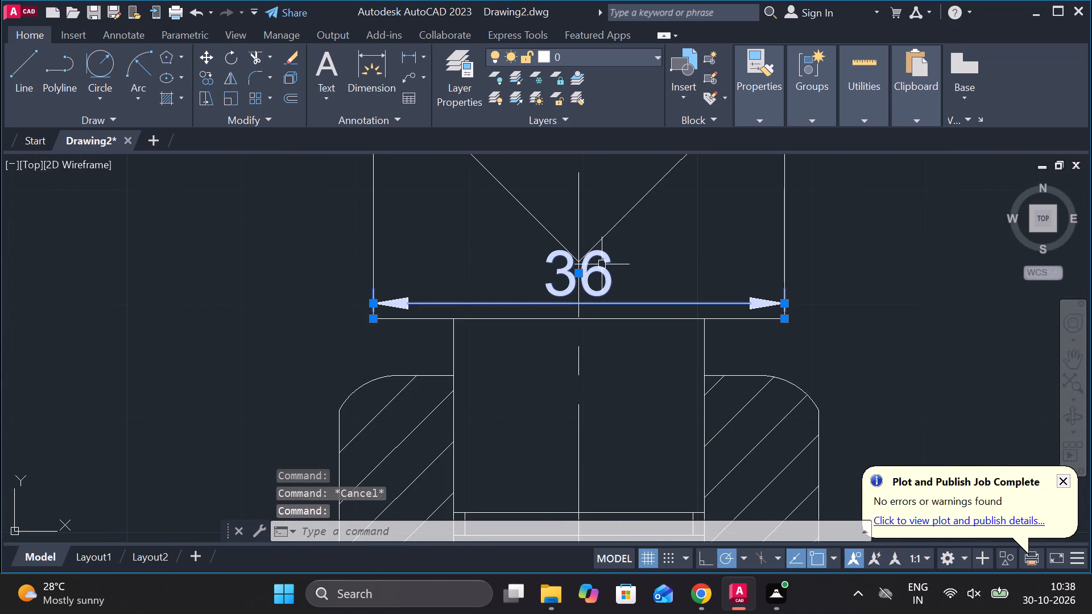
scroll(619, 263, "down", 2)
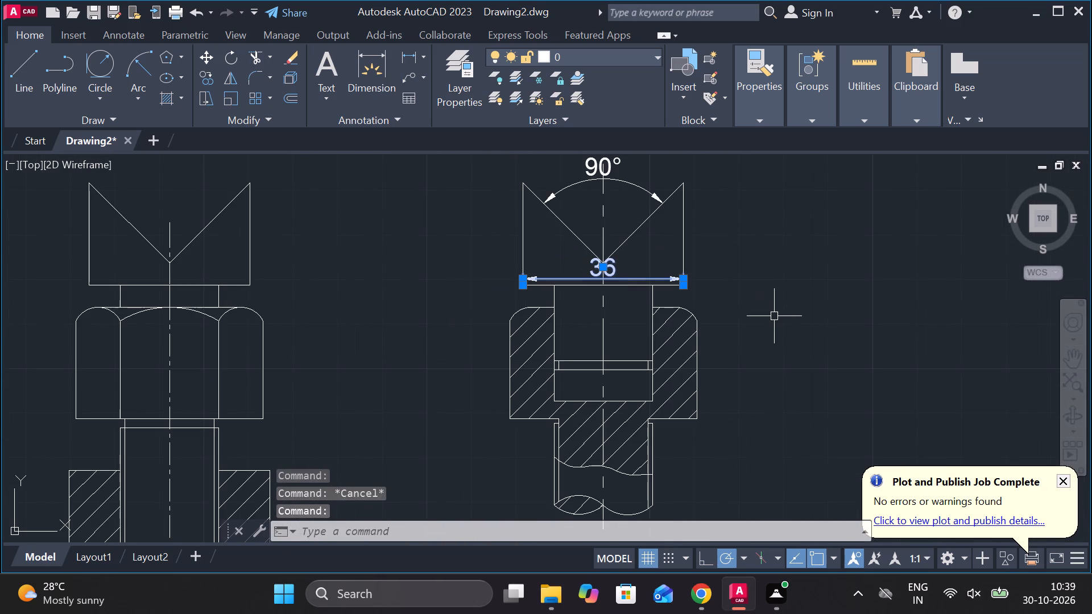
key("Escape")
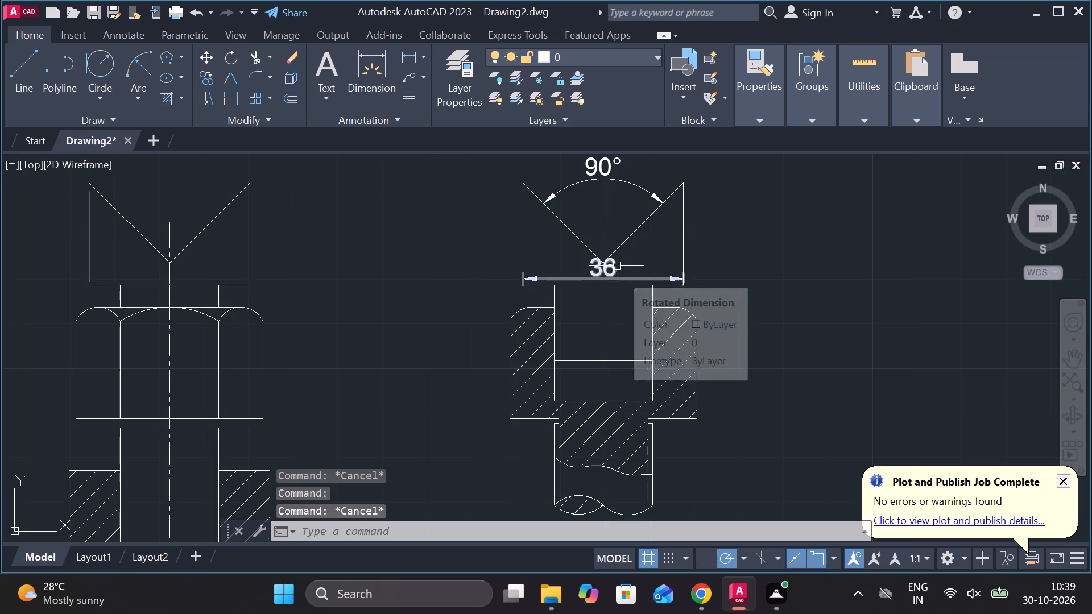
Move only the text of the V-notched block's width dimension about 7 mm to the right, clear of the centreline.
left_click(603, 264)
scroll(603, 264, "up", 2)
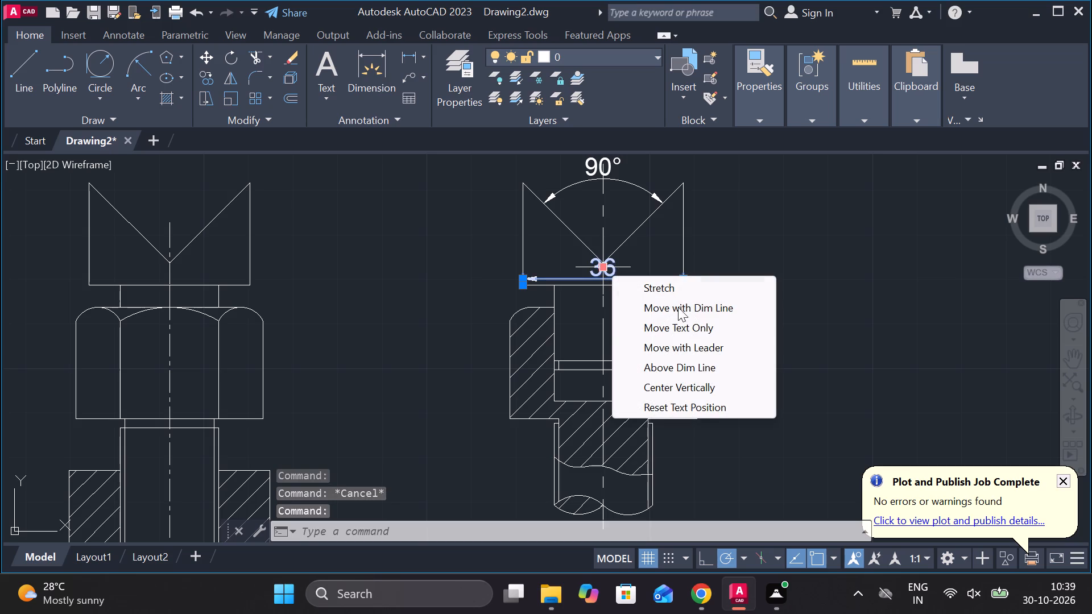
left_click(685, 324)
scroll(638, 251, "up", 3)
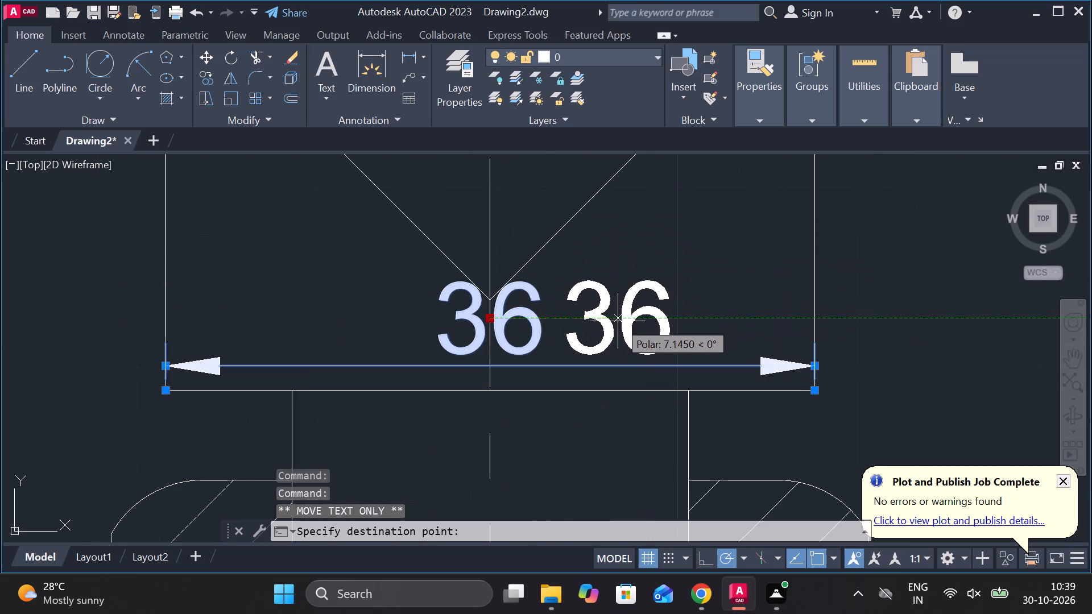
left_click(618, 321)
key("Escape")
scroll(725, 301, "down", 2)
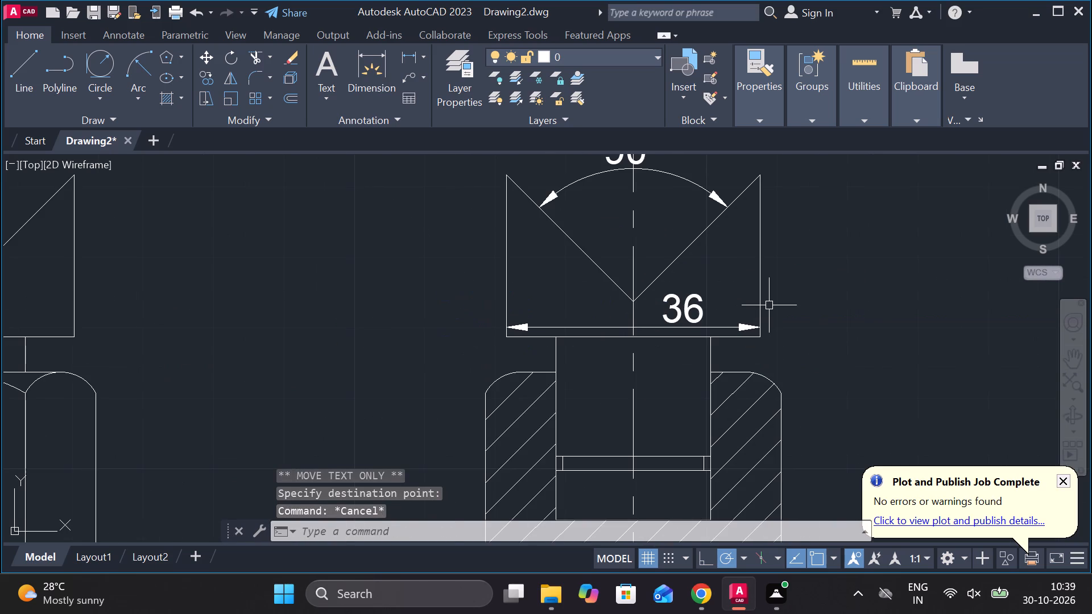
Insert a diameter symbol before the V-notched block's width dimension text so it reads Ø36.
double_click(693, 314)
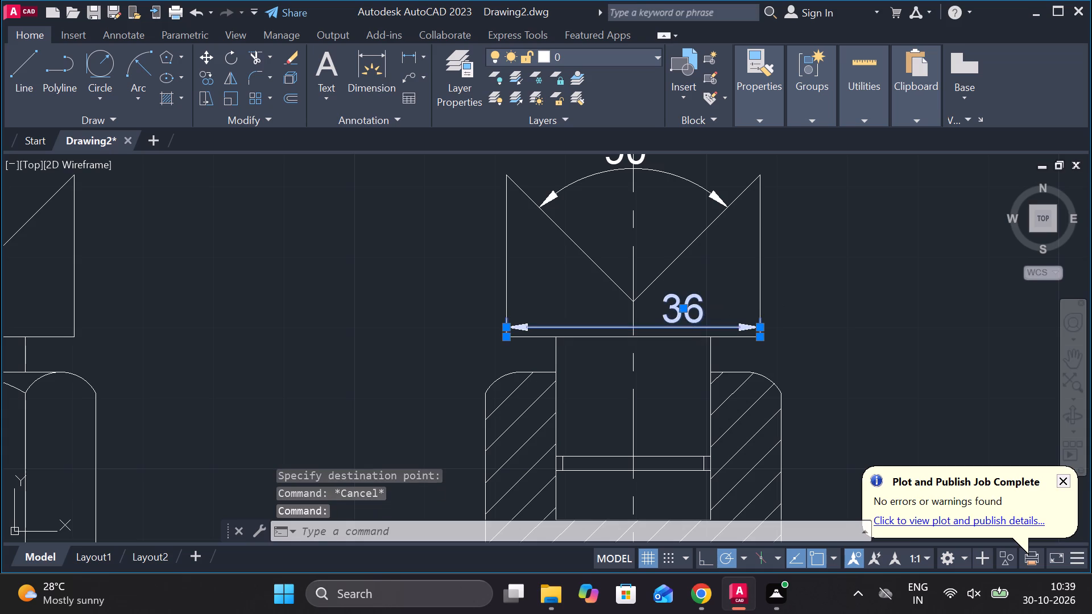
left_click(738, 100)
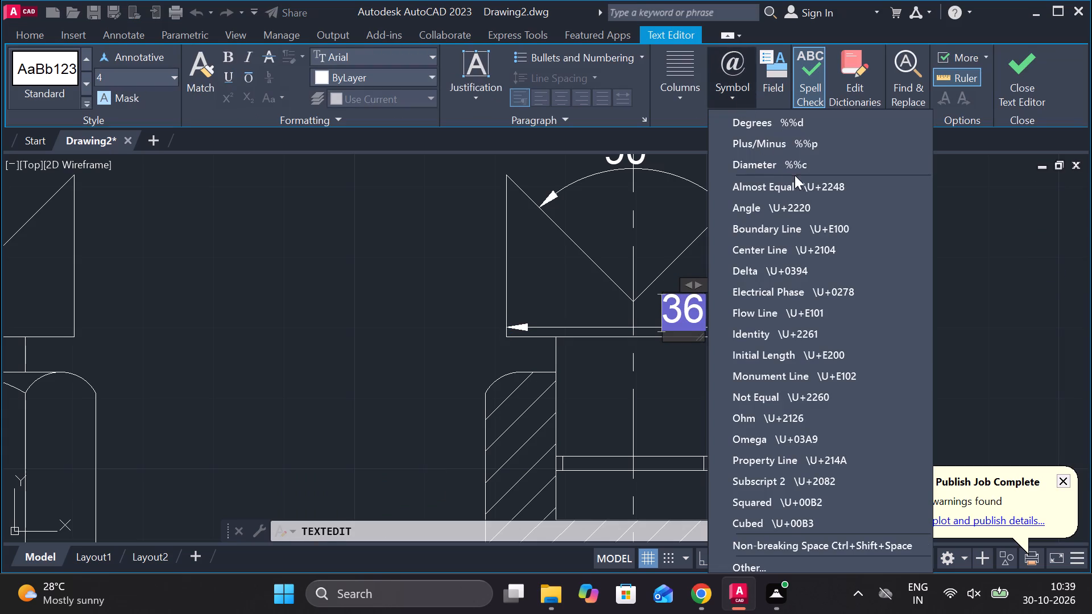
left_click(770, 169)
left_click(1008, 78)
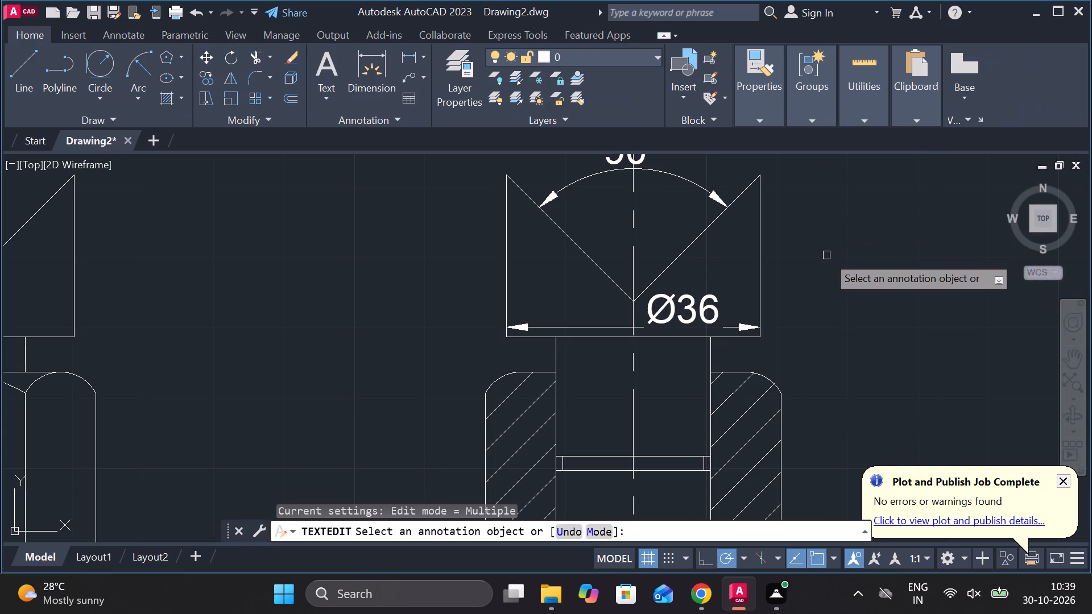
scroll(827, 262, "down", 2)
middle_click_drag(854, 345, 815, 344)
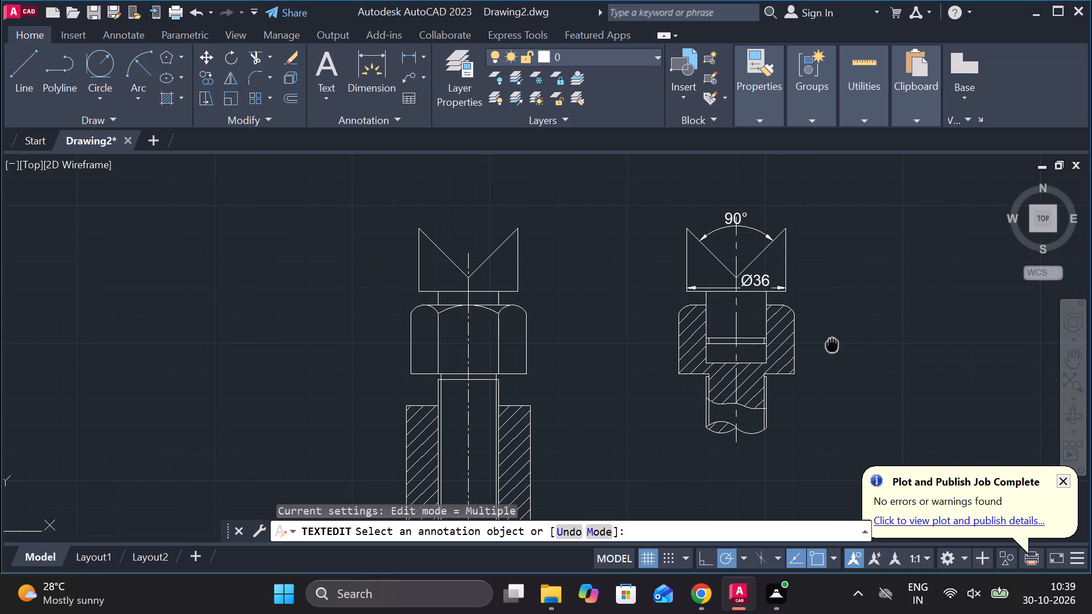
middle_click_drag(815, 344, 796, 342)
scroll(705, 292, "up", 2)
key("Escape")
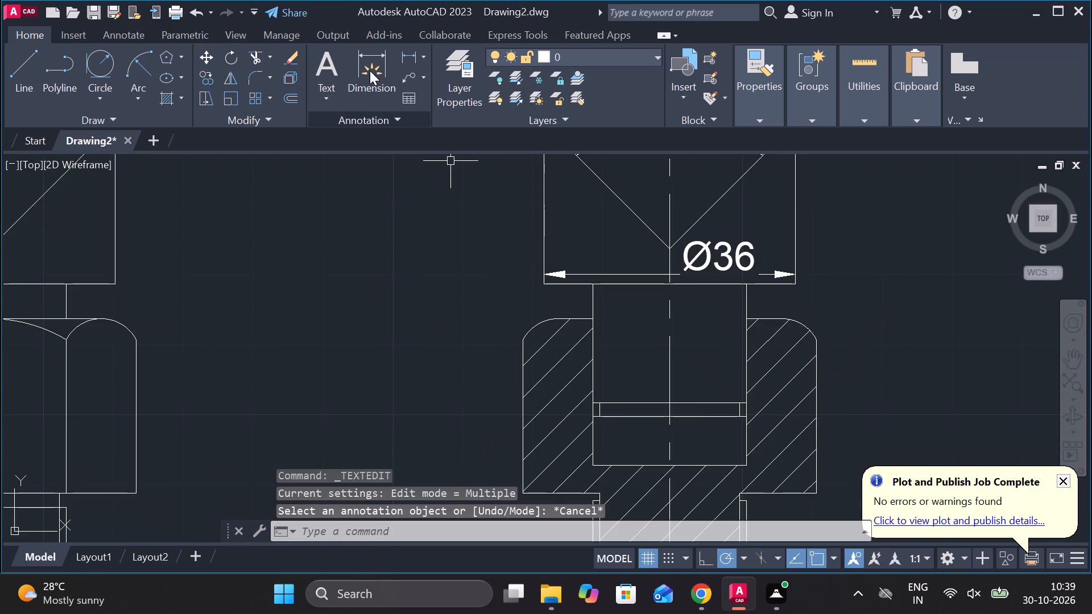
Add a horizontal linear dimension between the neck's two vertical edges below the V-notched block, placed inside the neck.
left_click(408, 60)
left_click(599, 354)
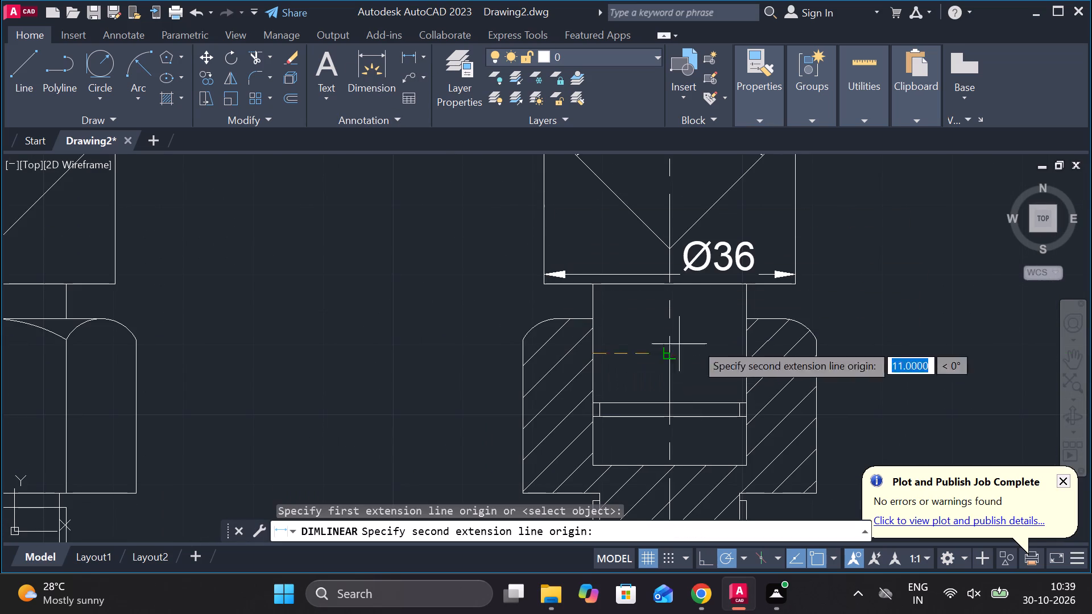
left_click(745, 351)
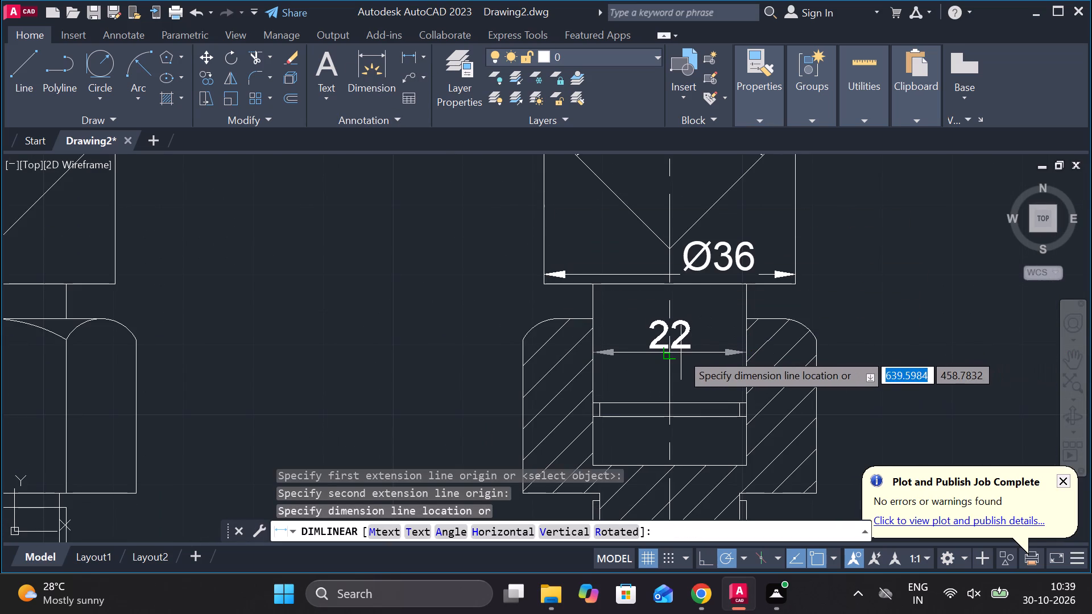
left_click(681, 352)
key("Escape")
Insert a diameter symbol before the neck's width dimension text so it reads Ø22.
double_click(681, 335)
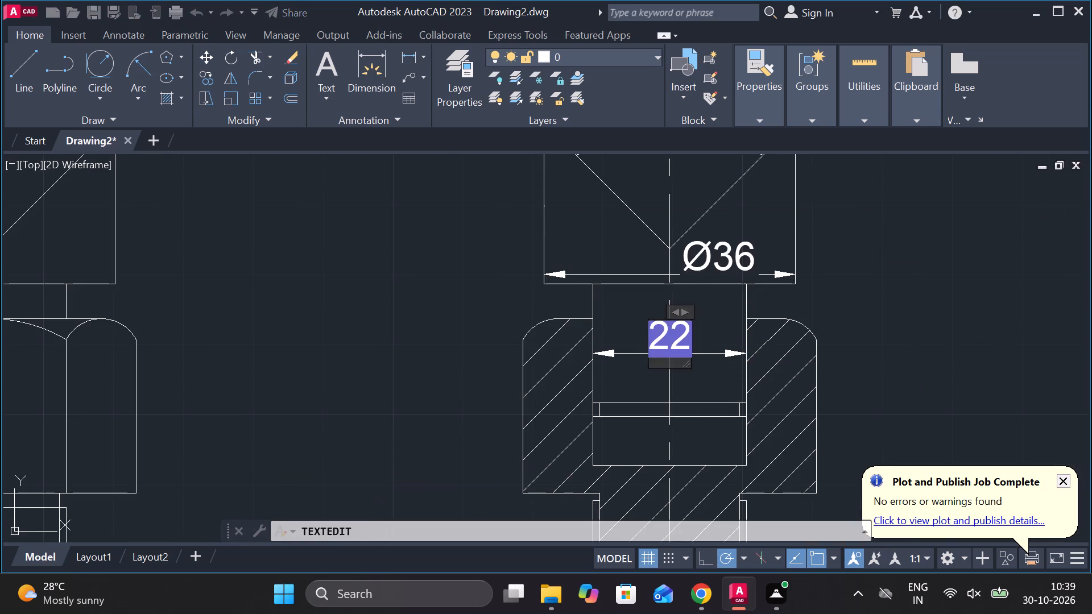
left_click(742, 103)
left_click(779, 175)
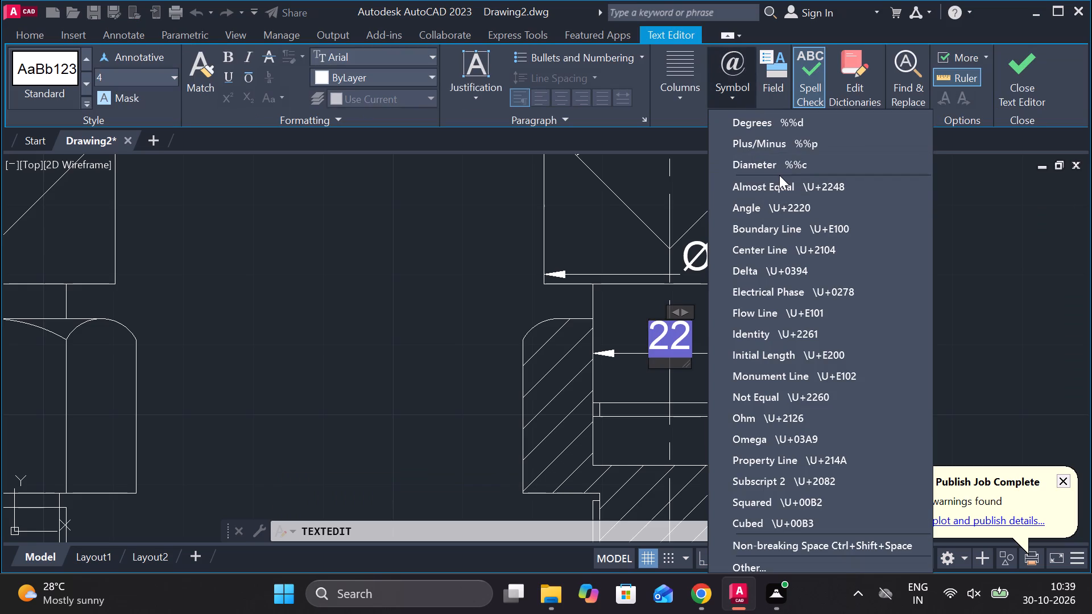
left_click(762, 169)
left_click(1023, 69)
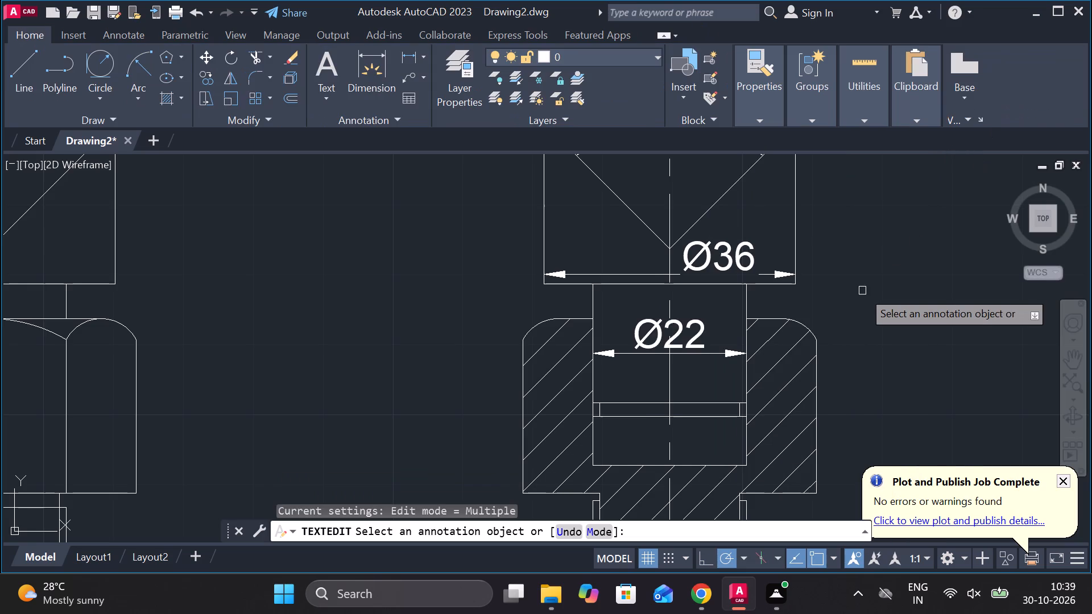
Add a linear dimension between the groove's two short vertical edges in the neck, placed on the groove's upper line.
scroll(862, 291, "down", 1)
middle_click_drag(871, 342, 801, 310)
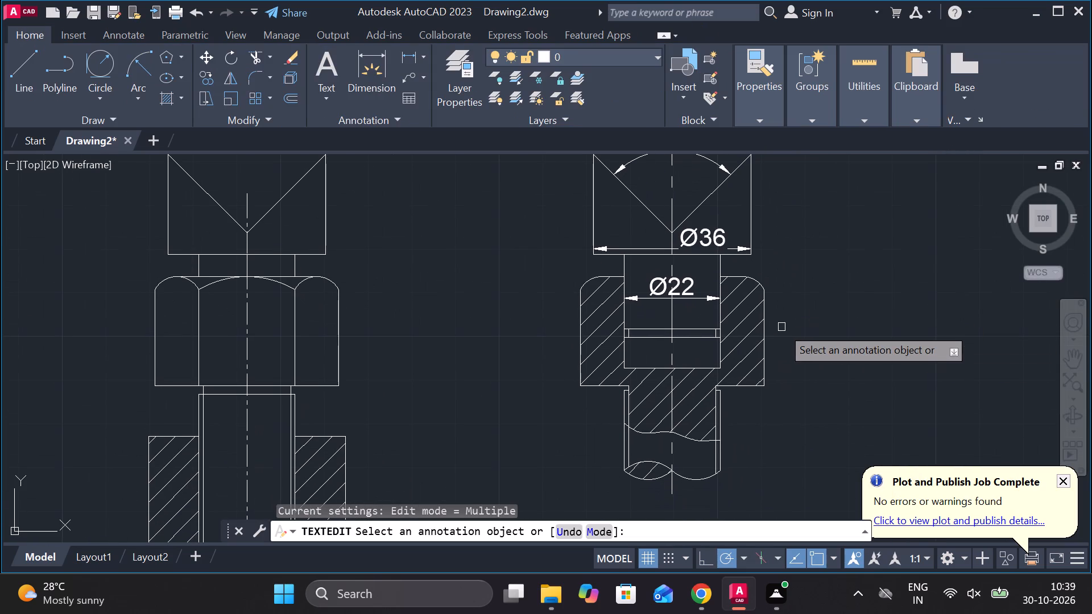
scroll(652, 285, "up", 1)
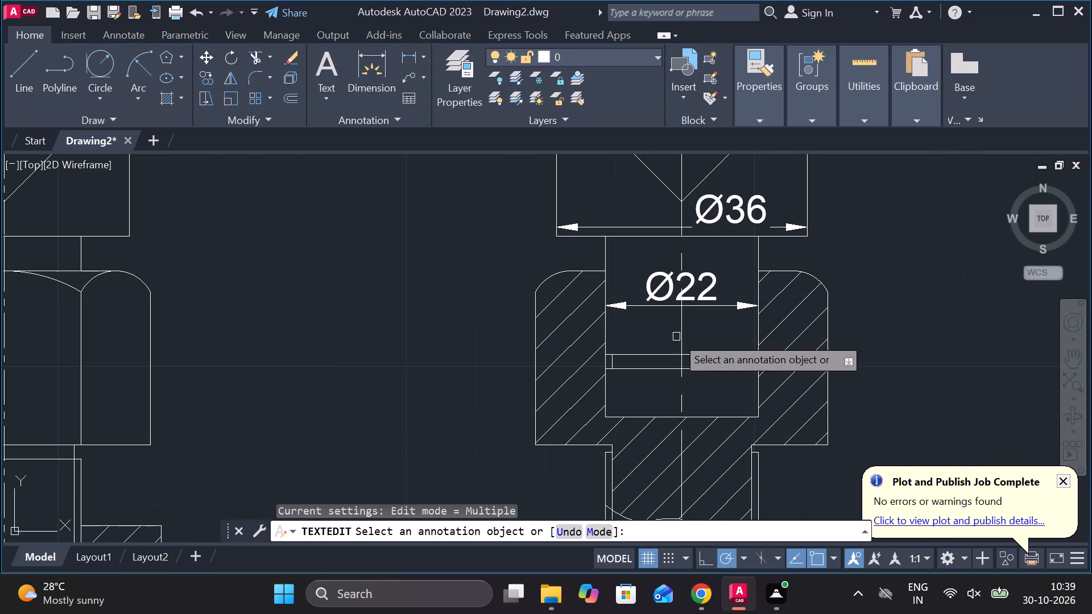
left_click(415, 59)
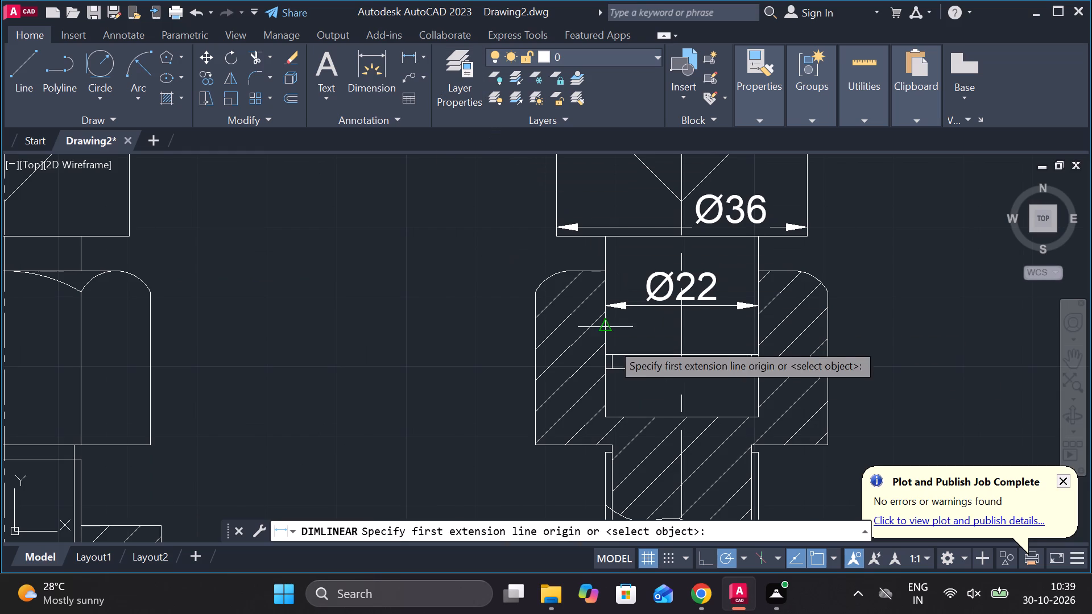
scroll(633, 368, "up", 3)
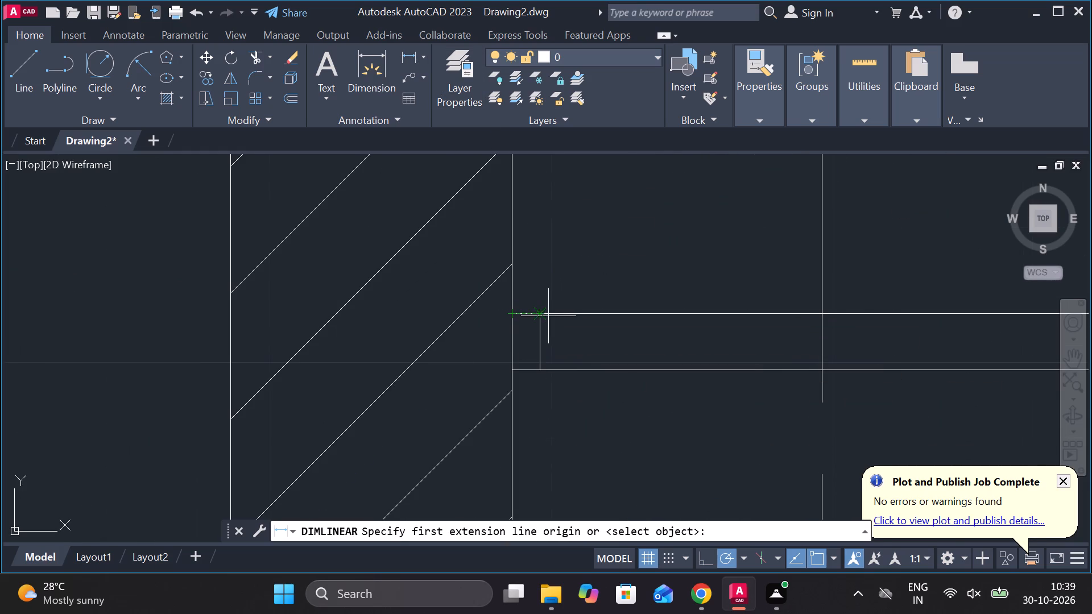
left_click(543, 317)
scroll(545, 317, "down", 3)
scroll(669, 316, "up", 2)
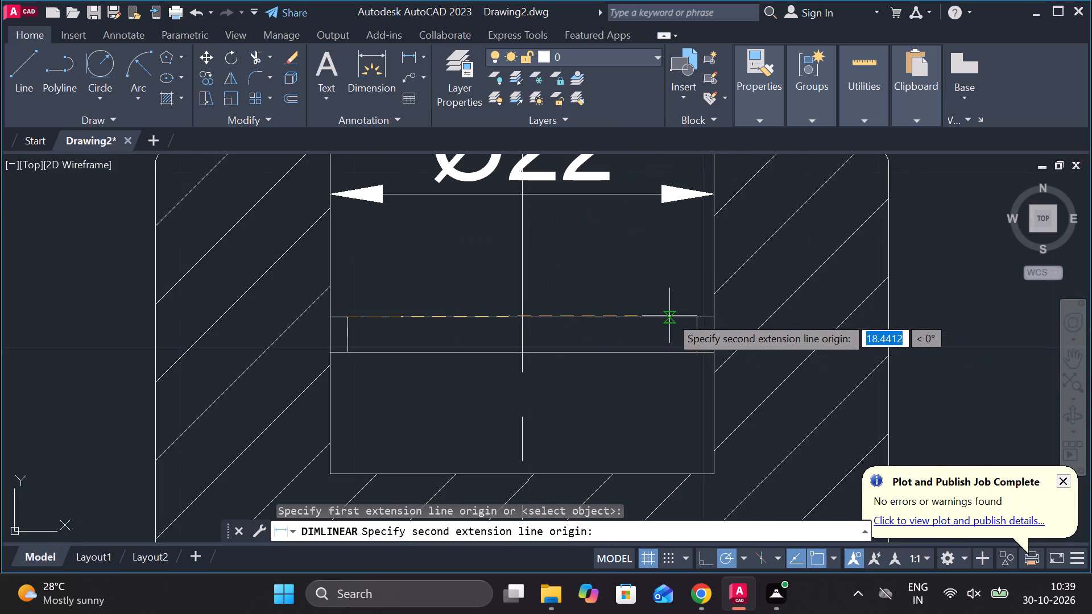
left_click(703, 317)
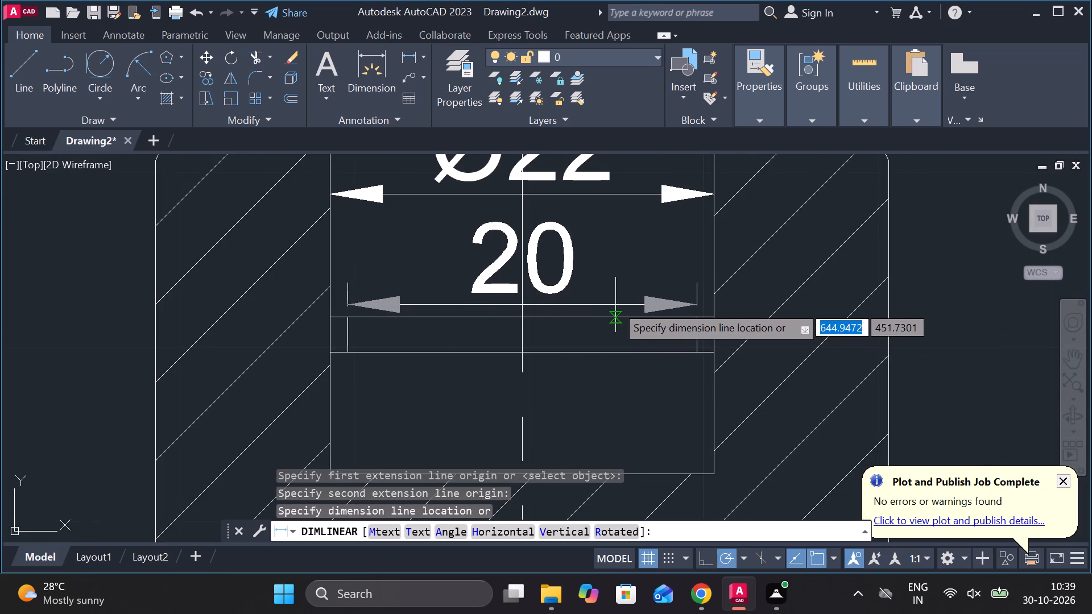
left_click(615, 305)
Move the groove's width dimension upward, clear of the groove's upper line.
left_click(538, 287)
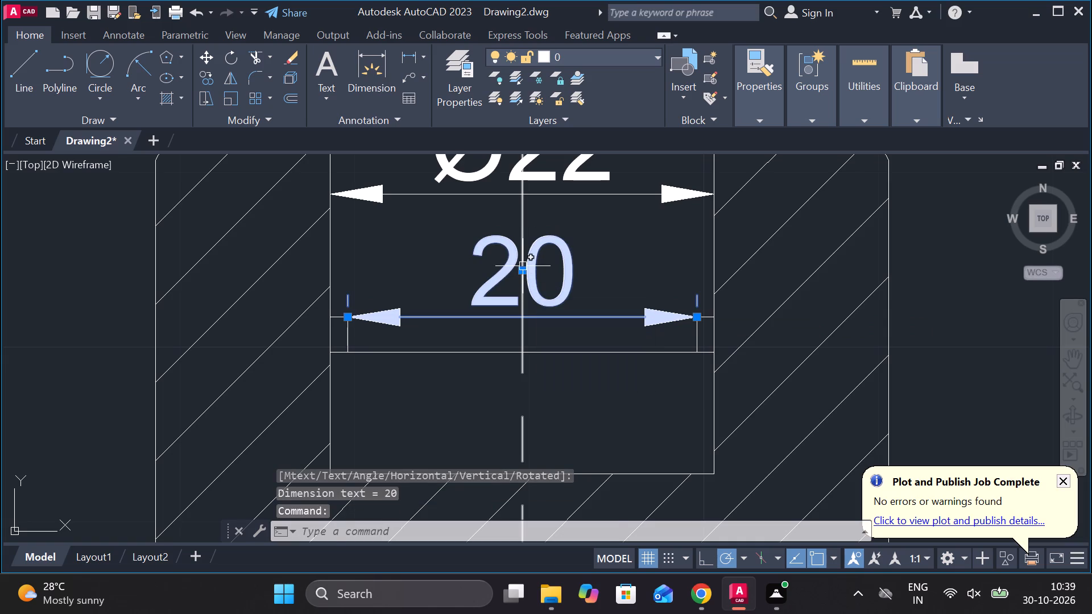
left_click(520, 272)
left_click(516, 284)
key("Escape")
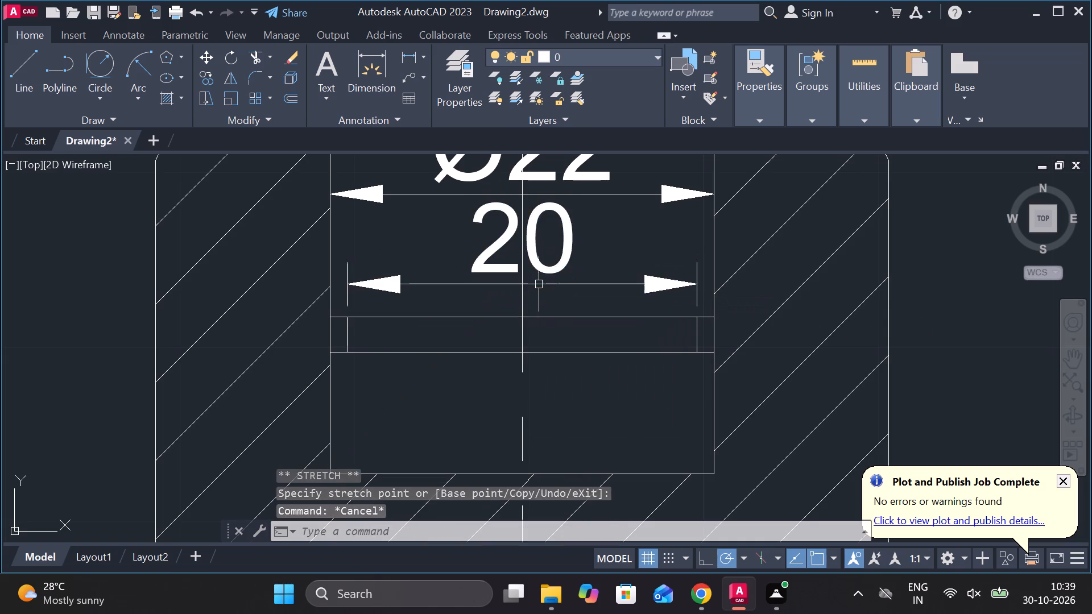
Move the Ø22 neck dimension upward to leave more space above the groove's width dimension.
middle_click_drag(572, 297, 590, 480)
left_click(570, 356)
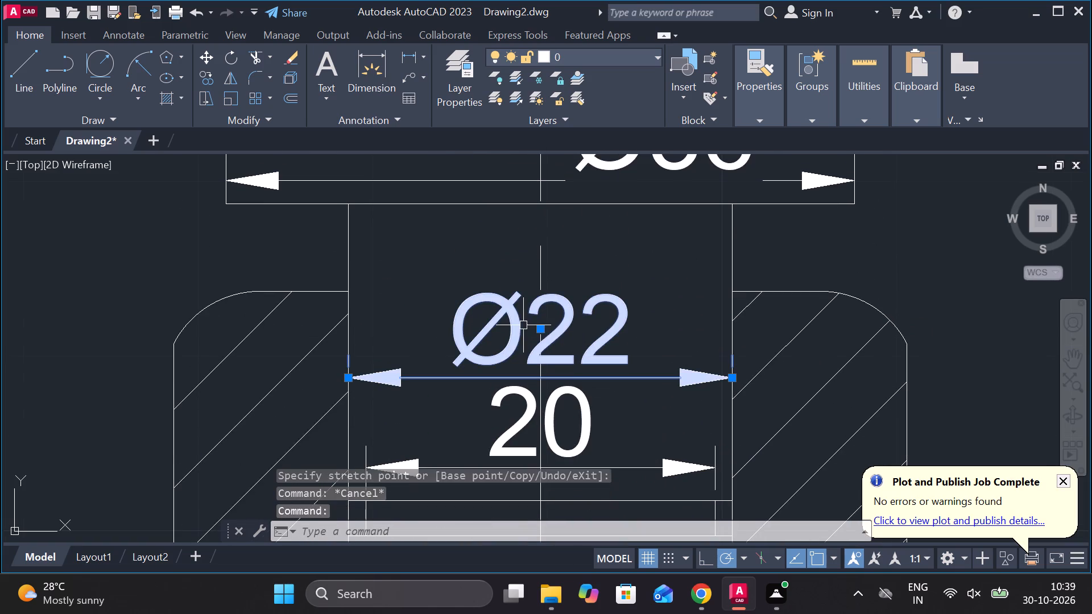
left_click(538, 326)
left_click(541, 322)
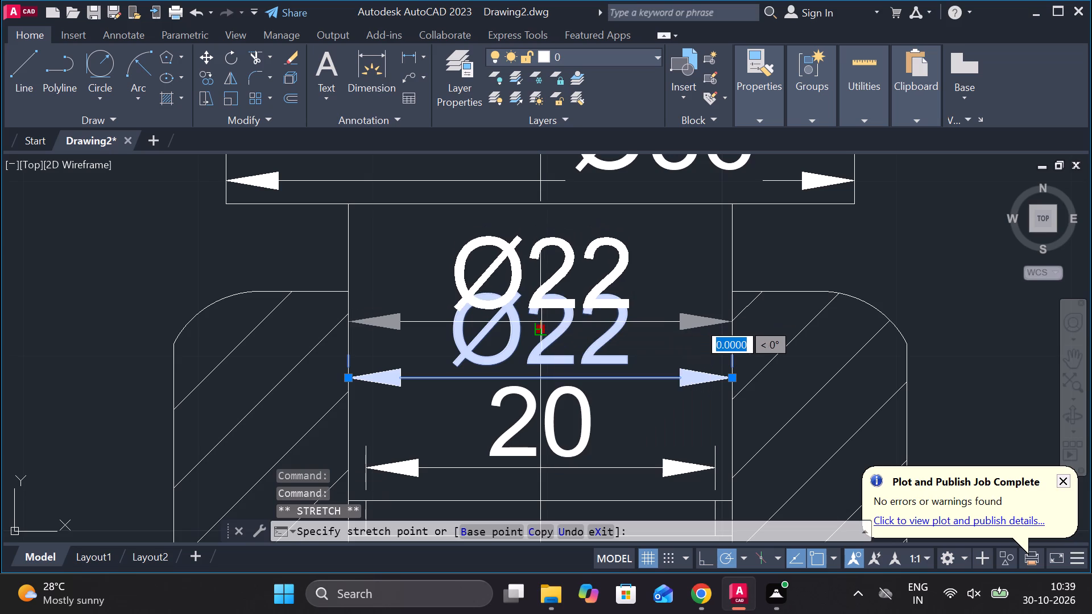
key("Escape")
Insert a diameter symbol before the groove's width dimension text so it reads Ø20.
double_click(585, 414)
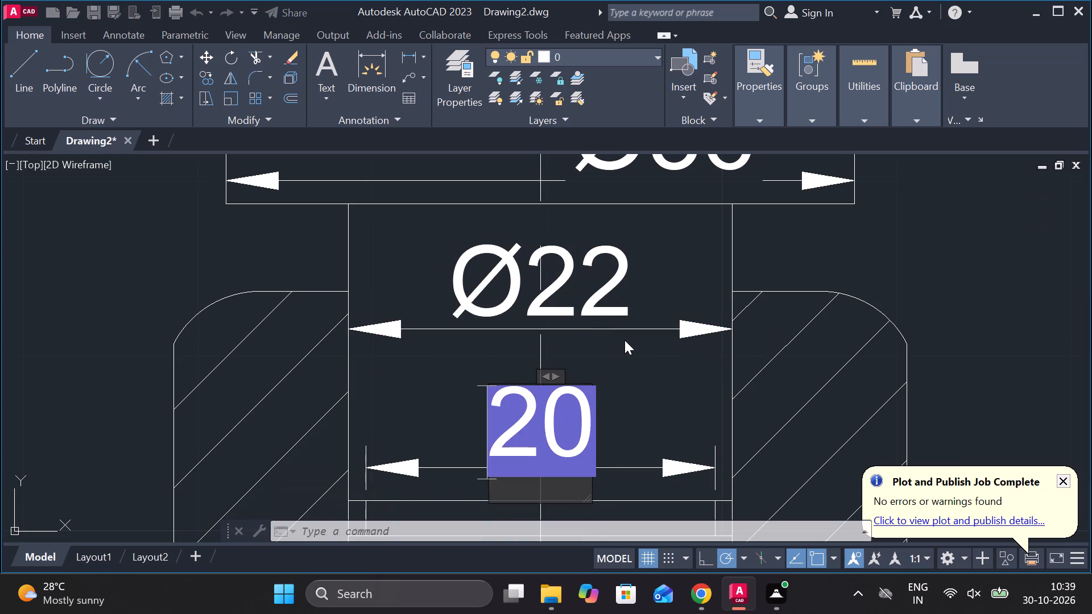
double_click(736, 104)
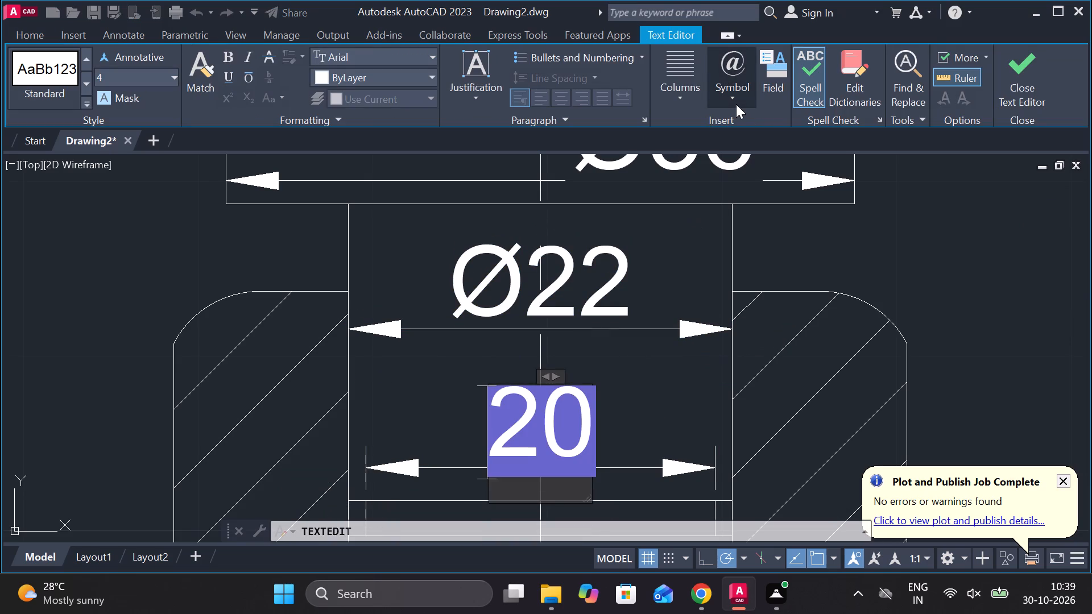
double_click(736, 104)
left_click(727, 98)
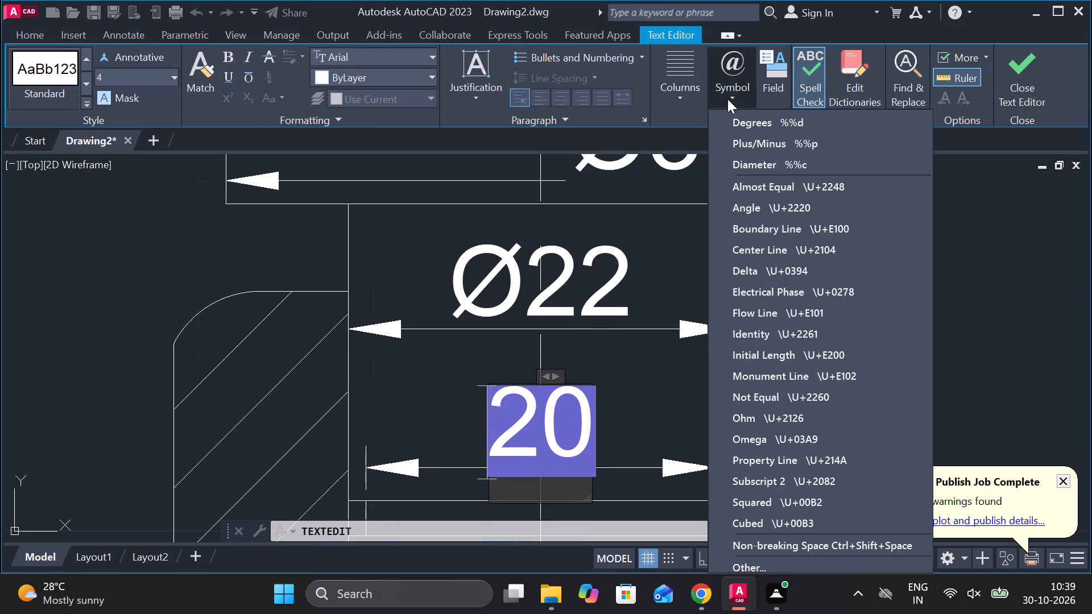
left_click(757, 166)
left_click(1035, 88)
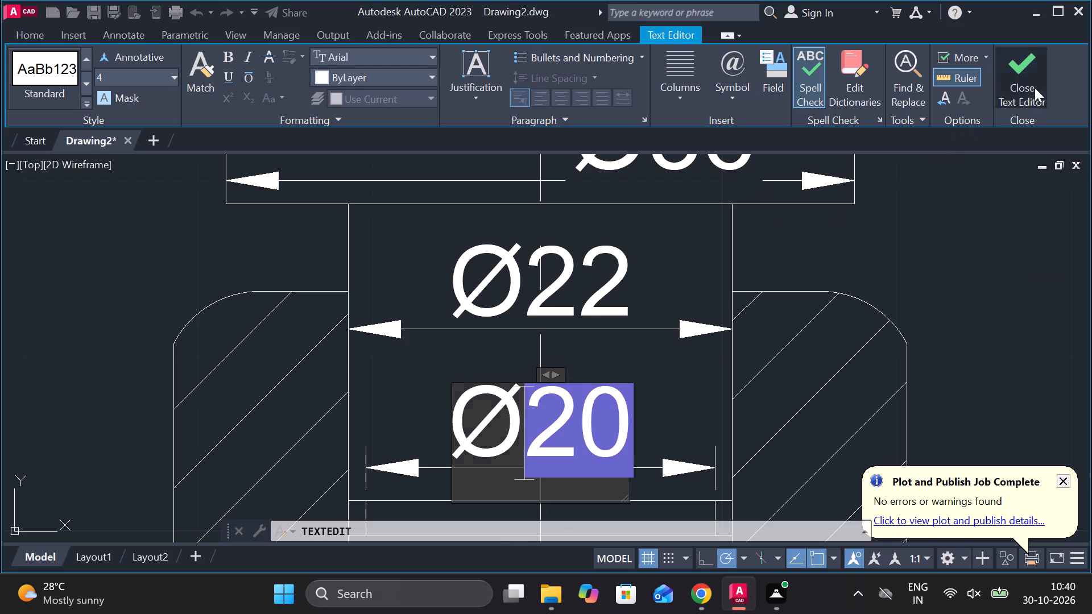
scroll(738, 359, "down", 2)
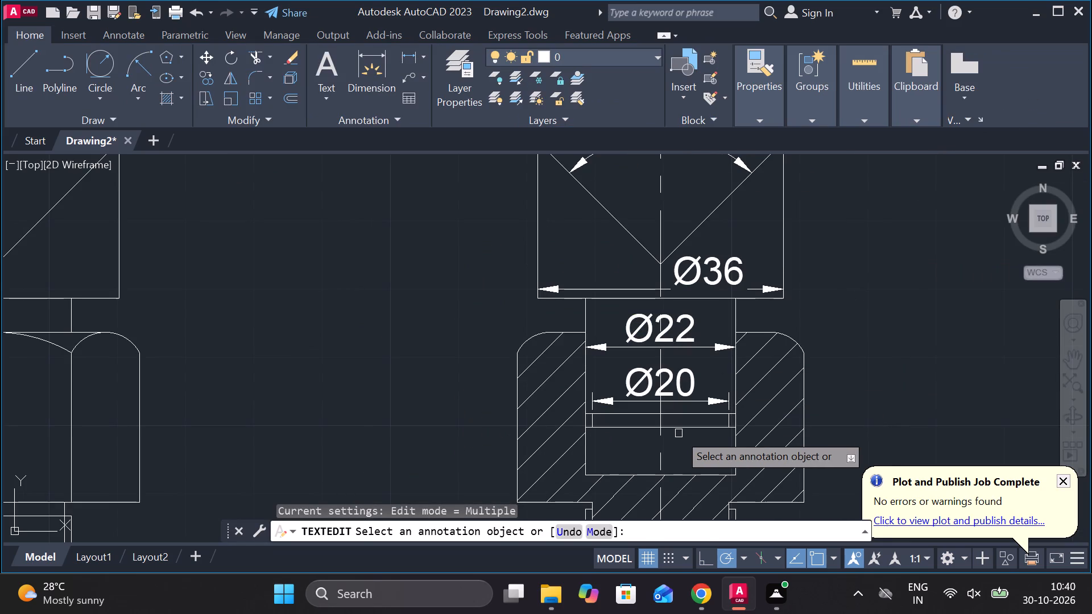
middle_click_drag(679, 433, 605, 384)
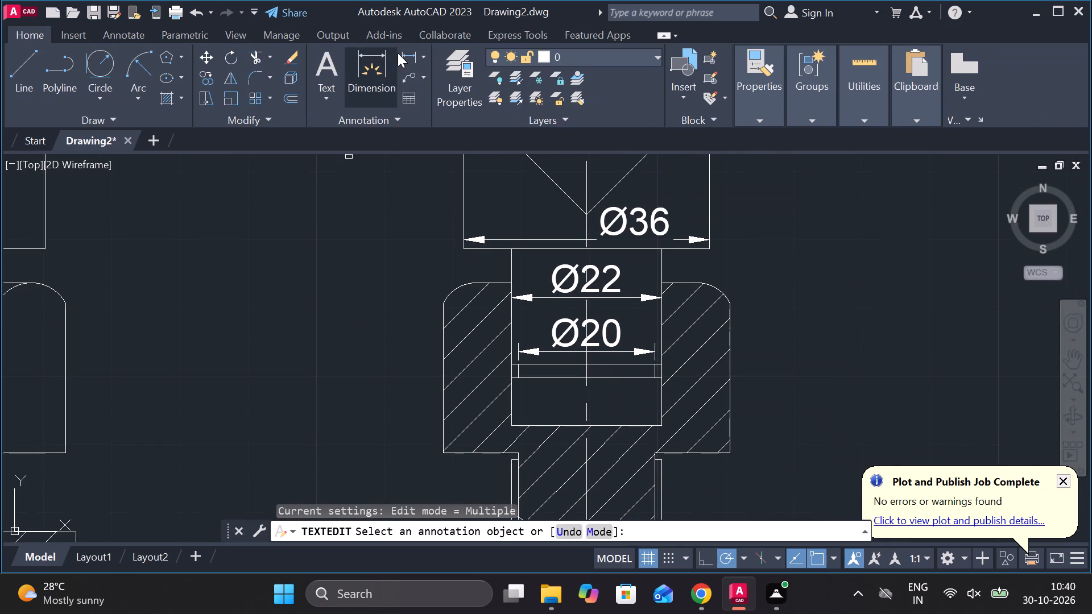
Add a vertical linear dimension from the hatched nut section's top edge to the bore's floor, placed outside its left side.
left_click(417, 54)
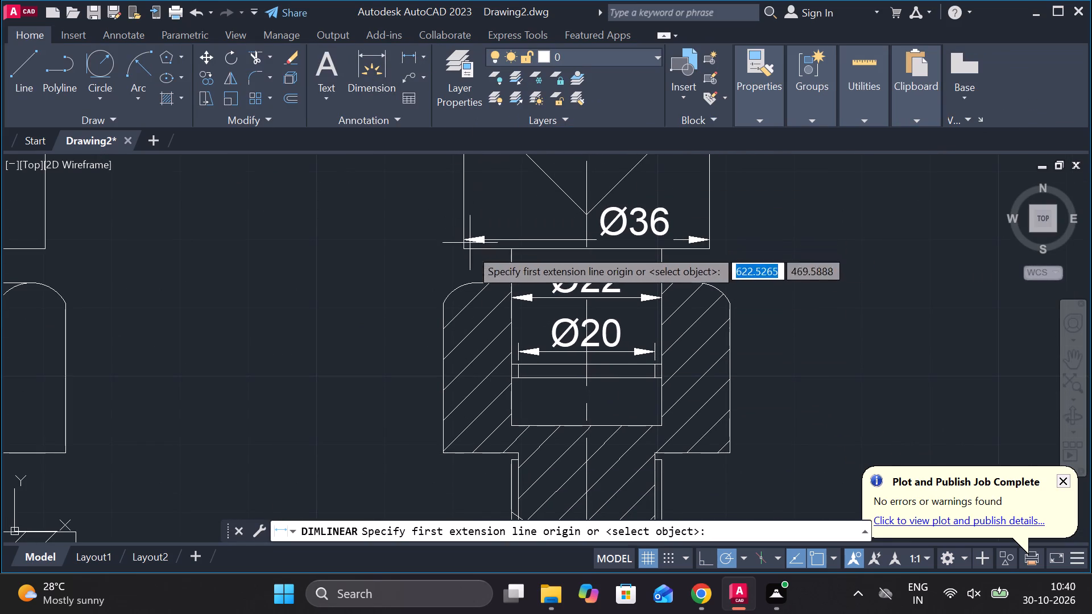
left_click(492, 291)
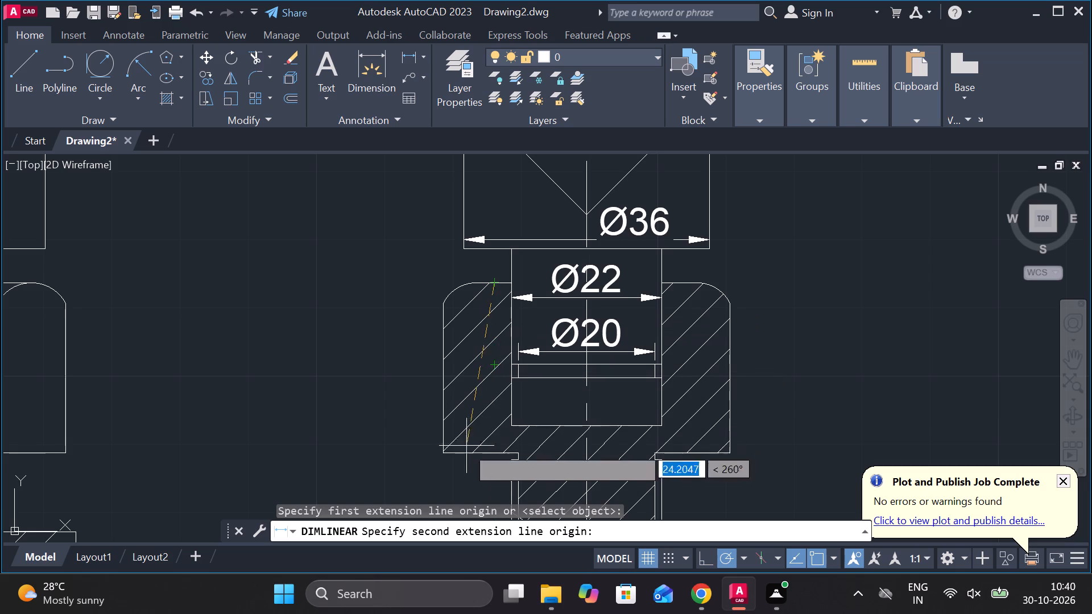
left_click(511, 421)
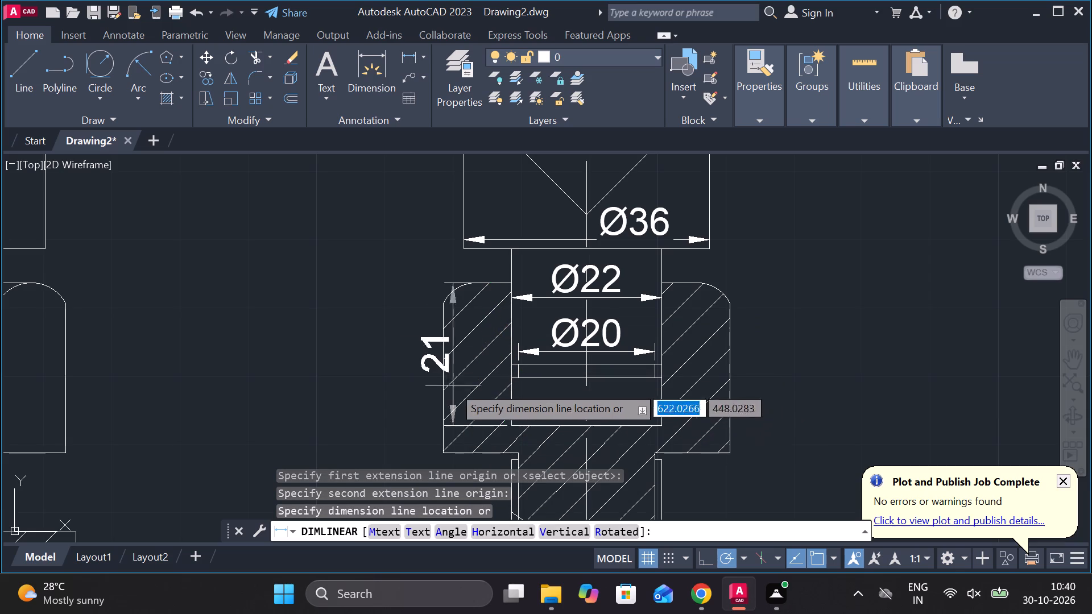
middle_click_drag(411, 363, 410, 269)
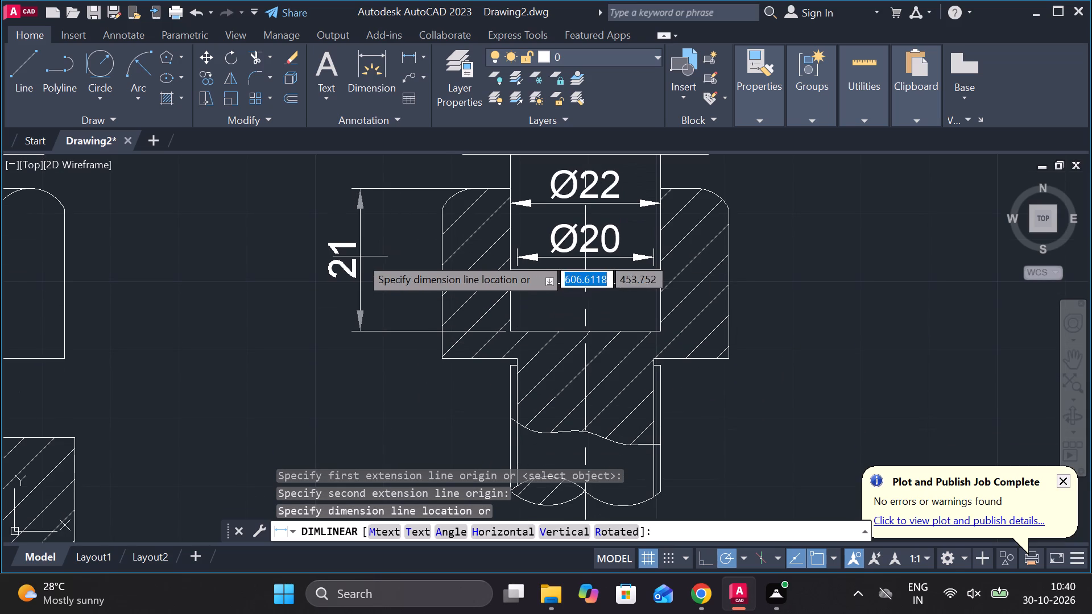
left_click(386, 276)
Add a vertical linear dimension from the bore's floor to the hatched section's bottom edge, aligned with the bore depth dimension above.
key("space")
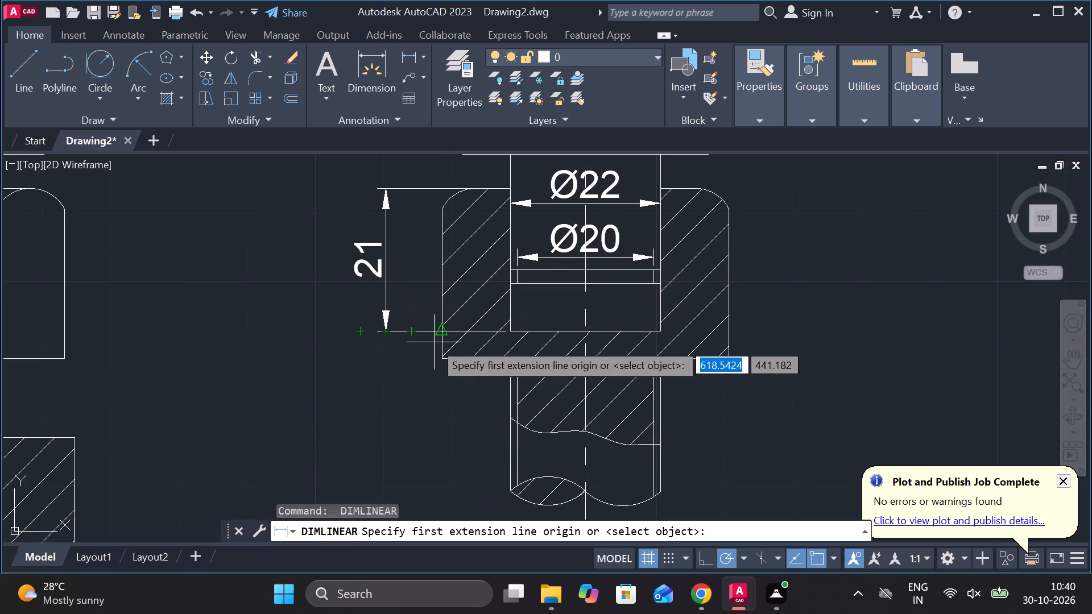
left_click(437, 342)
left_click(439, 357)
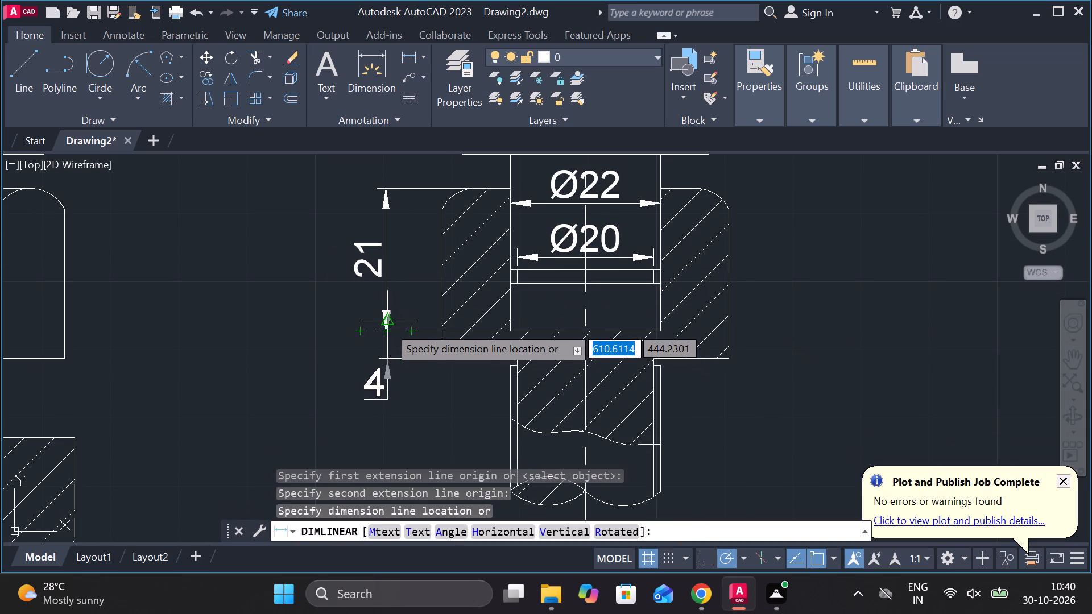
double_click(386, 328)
Add a vertical linear dimension between the groove's upper and lower lines, placed outside the hatched section's right side.
middle_click_drag(594, 409, 495, 415)
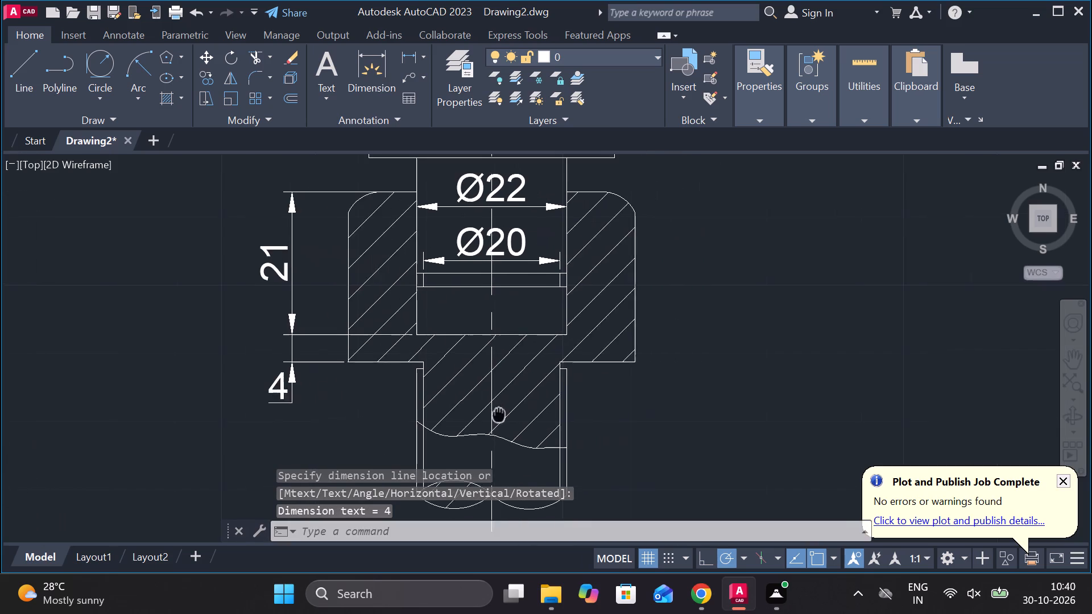
middle_click_drag(609, 318, 568, 318)
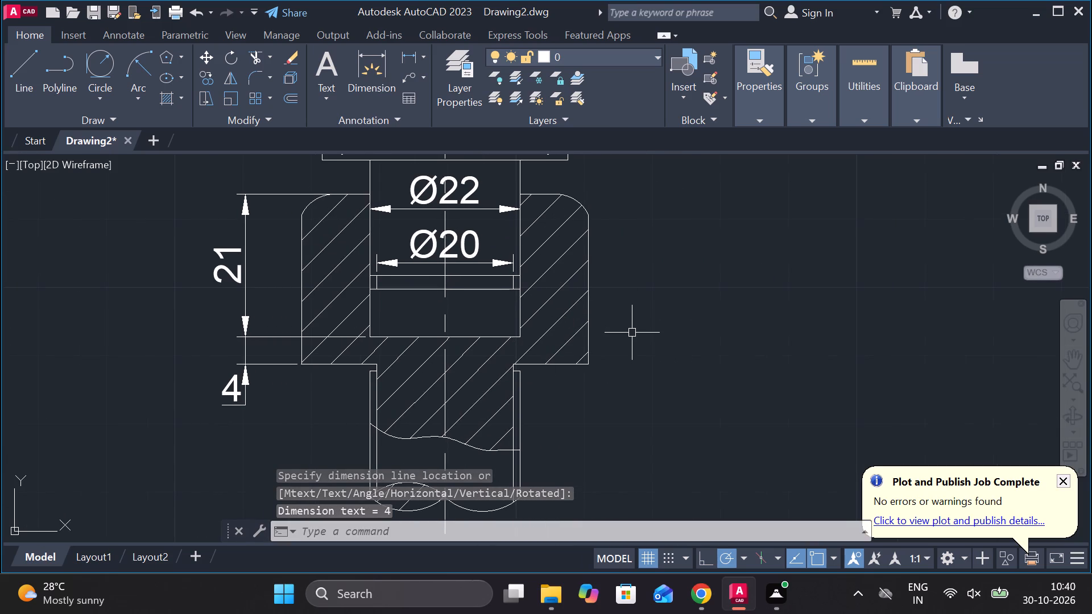
key("space")
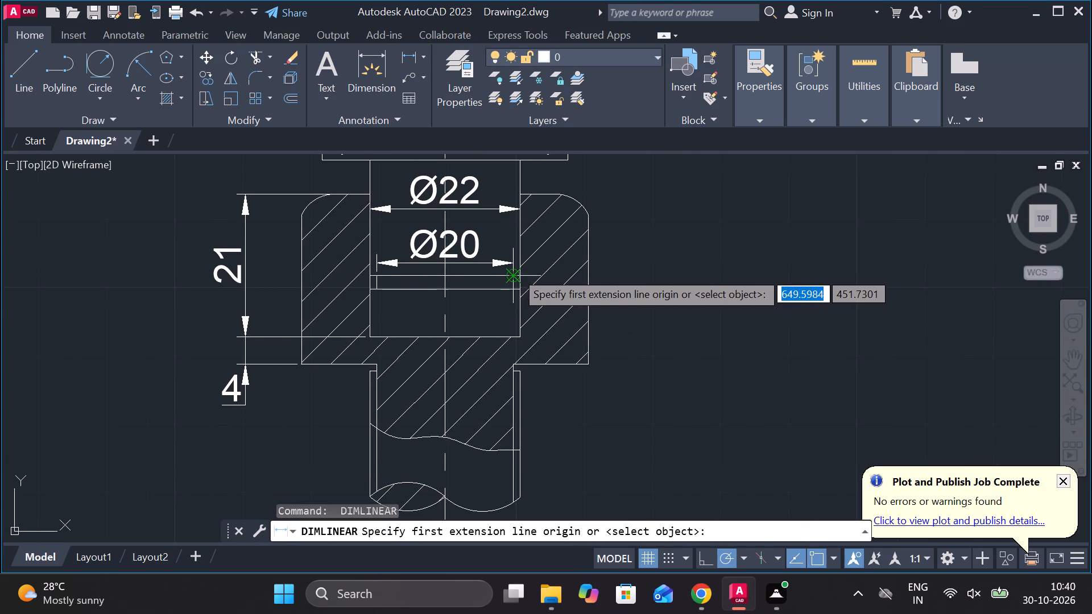
scroll(515, 271, "up", 2)
left_click(521, 284)
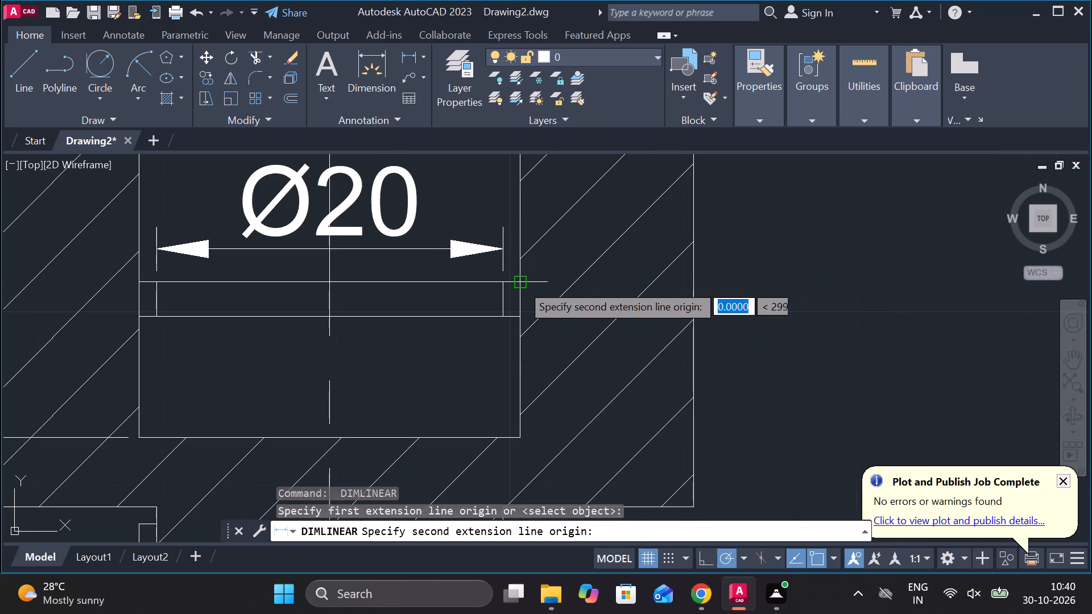
left_click(520, 317)
scroll(556, 317, "down", 3)
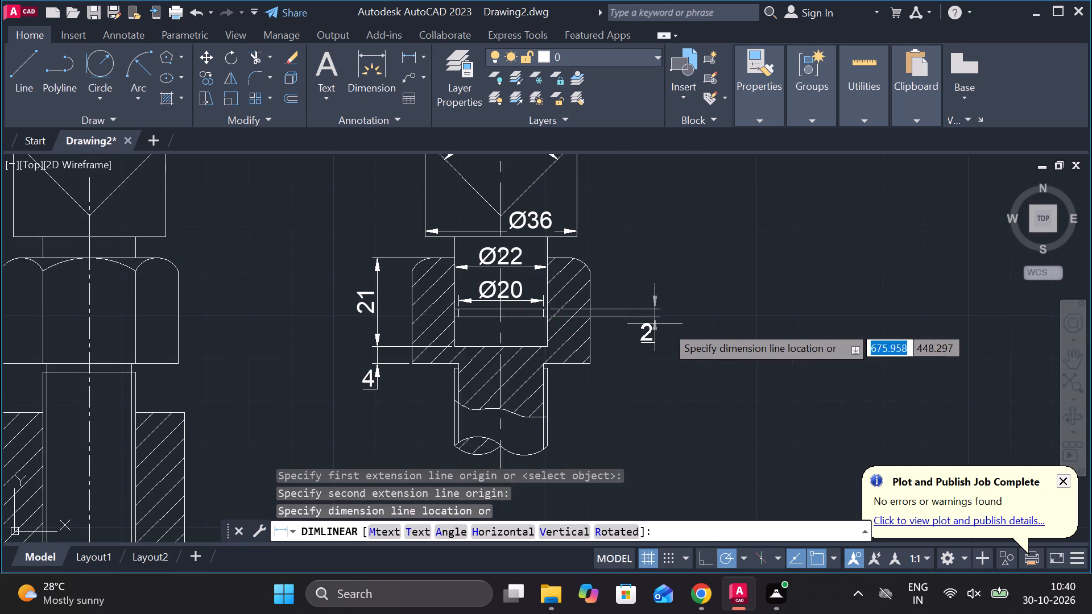
left_click(624, 327)
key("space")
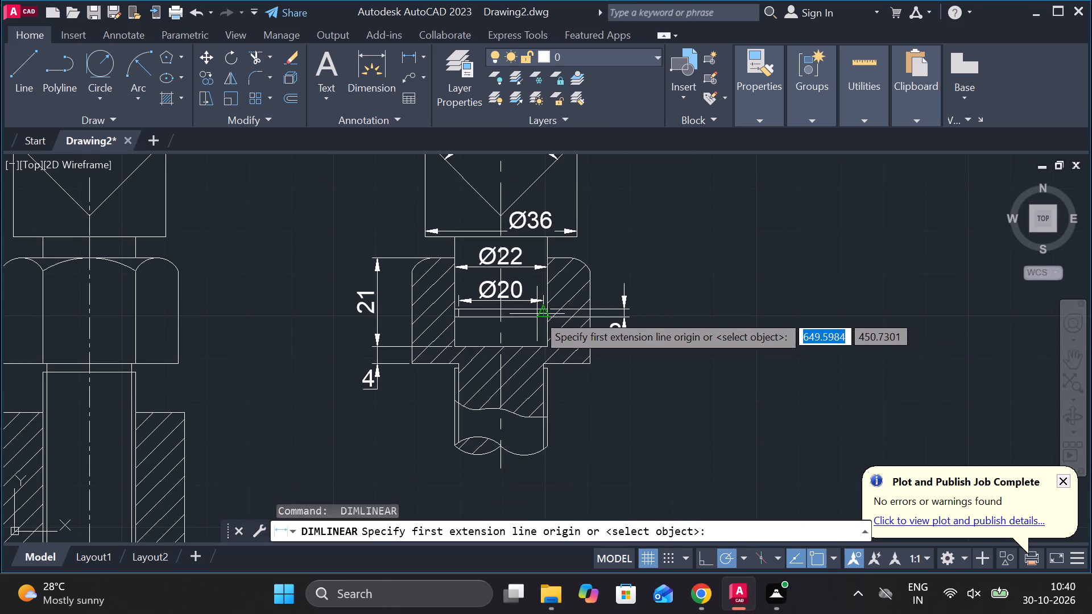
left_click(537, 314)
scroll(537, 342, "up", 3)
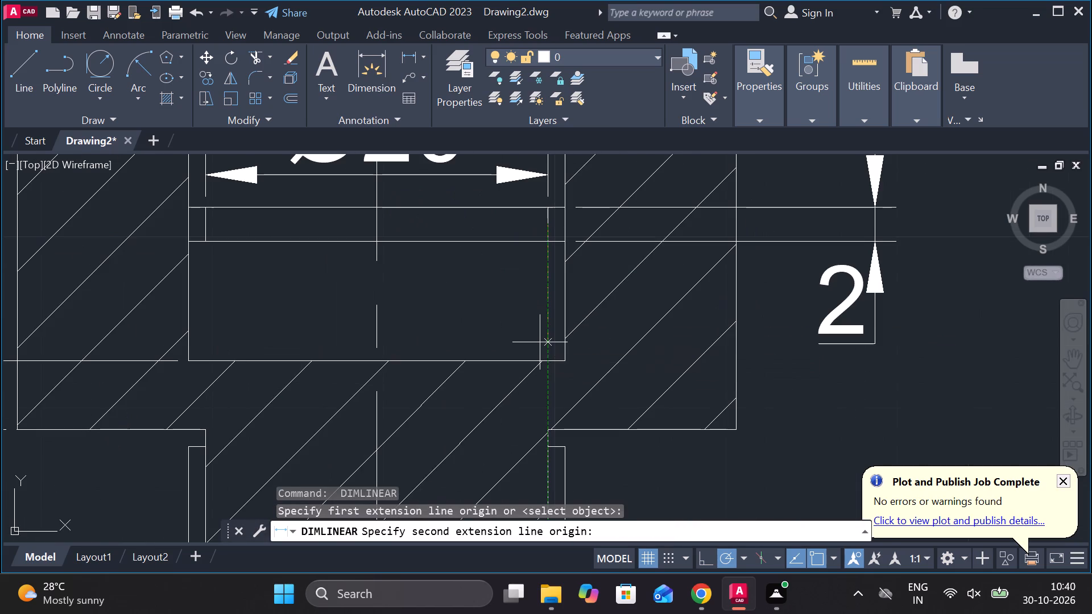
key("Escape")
Add a vertical linear dimension from the groove's lower line to the bore's floor, placed just outside the groove height dimension.
key("space")
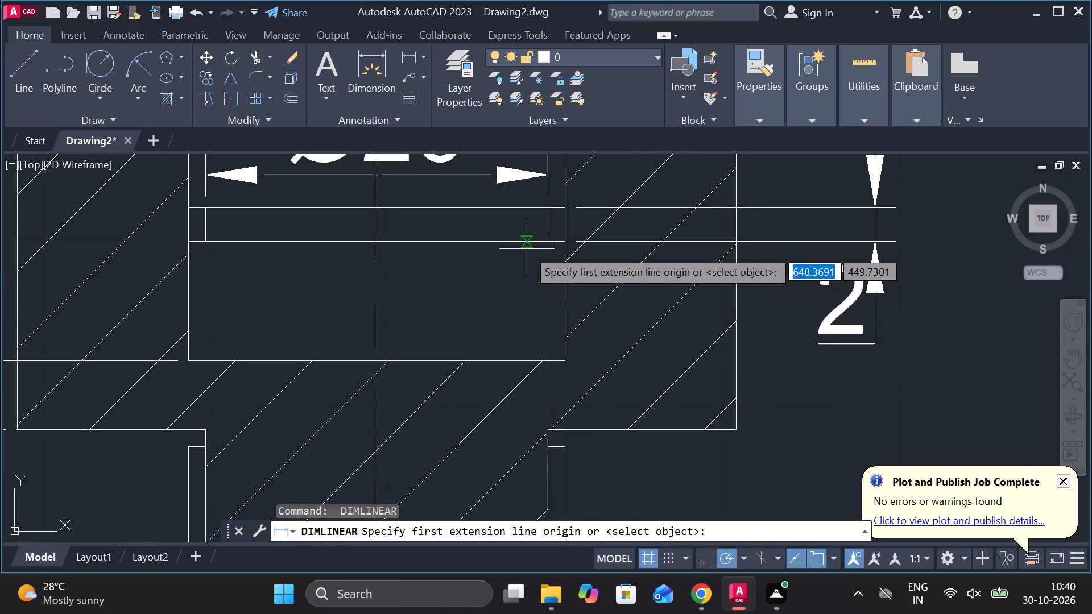
left_click(527, 247)
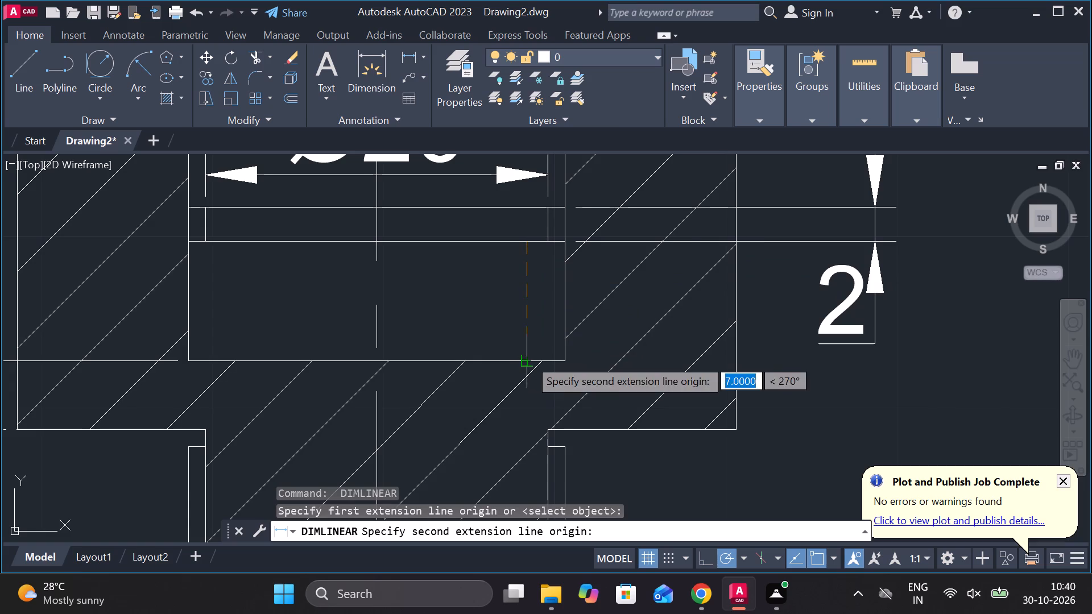
left_click(528, 358)
scroll(694, 379, "down", 2)
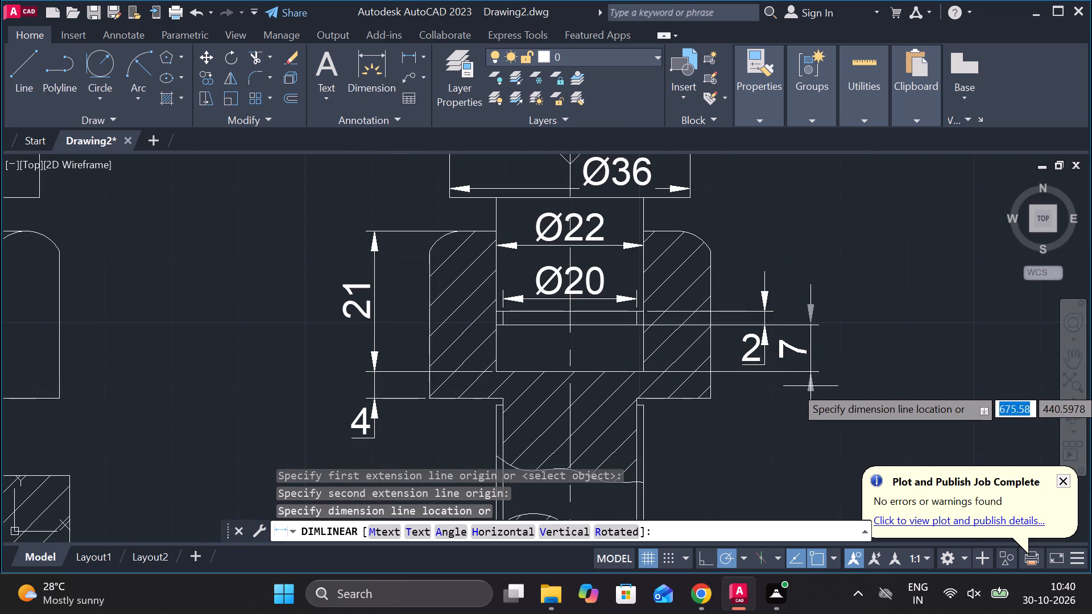
left_click(810, 386)
Check the vertical distance between the V-head's base and the bore's floor with the linear dimension tool, without placing a dimension.
middle_click_drag(797, 403, 687, 405)
scroll(680, 404, "down", 1)
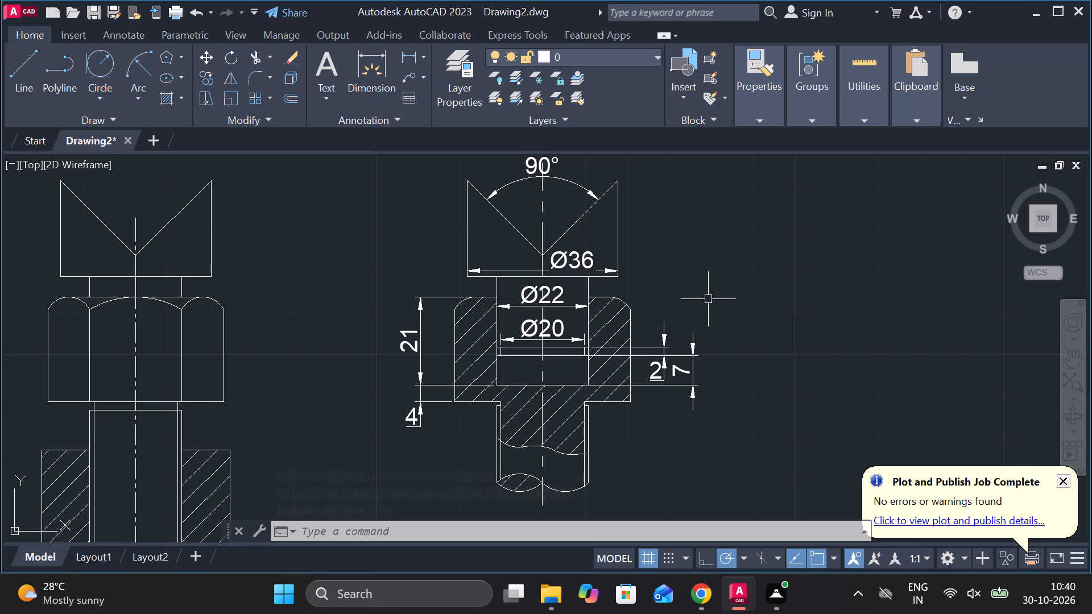
key("space")
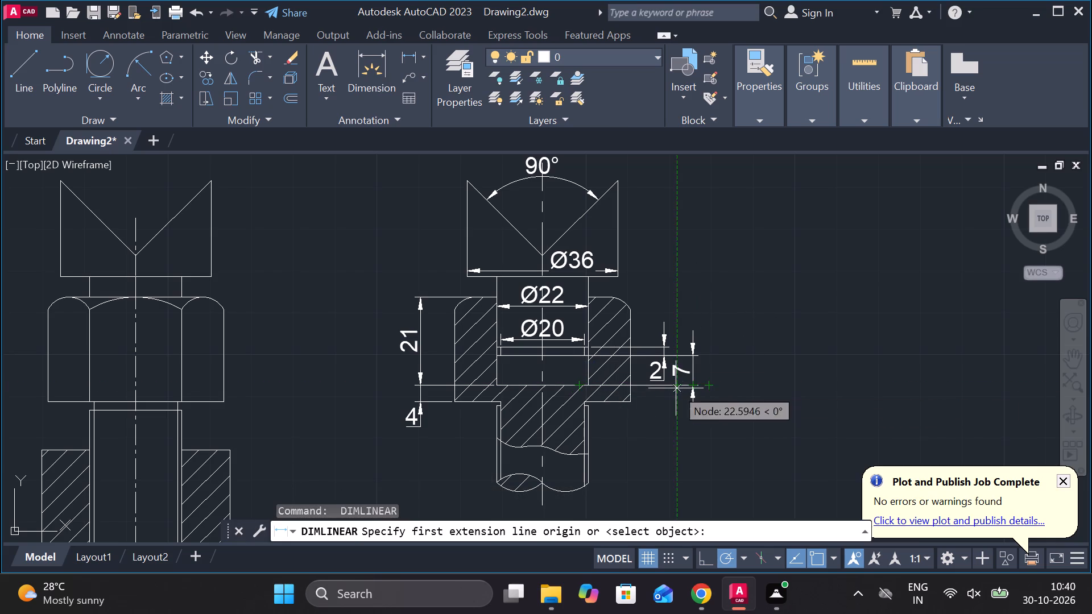
scroll(669, 380, "up", 2)
left_click(669, 391)
scroll(685, 360, "down", 2)
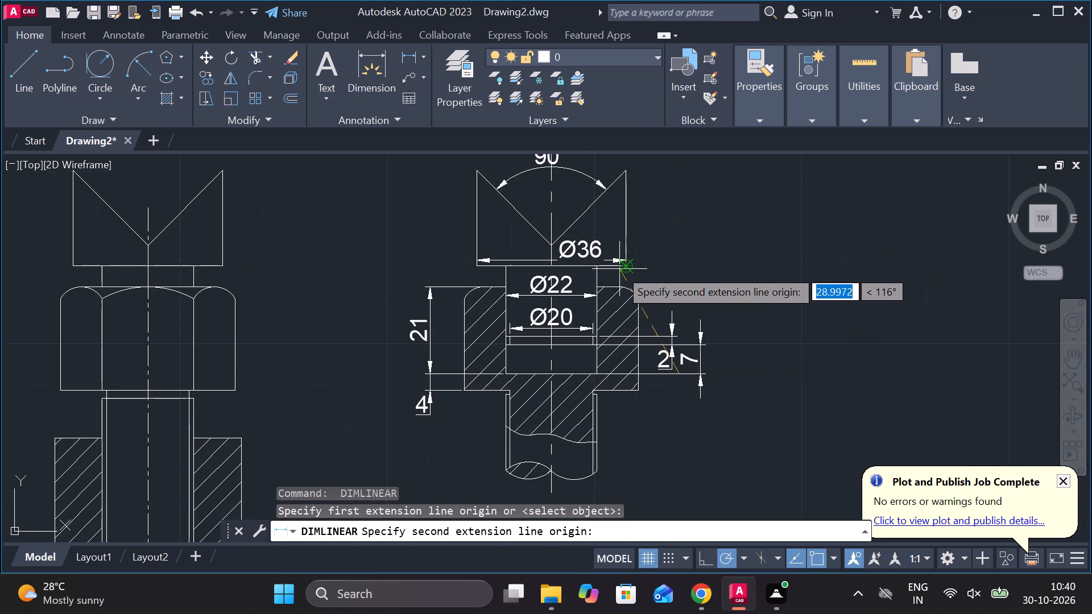
left_click(623, 264)
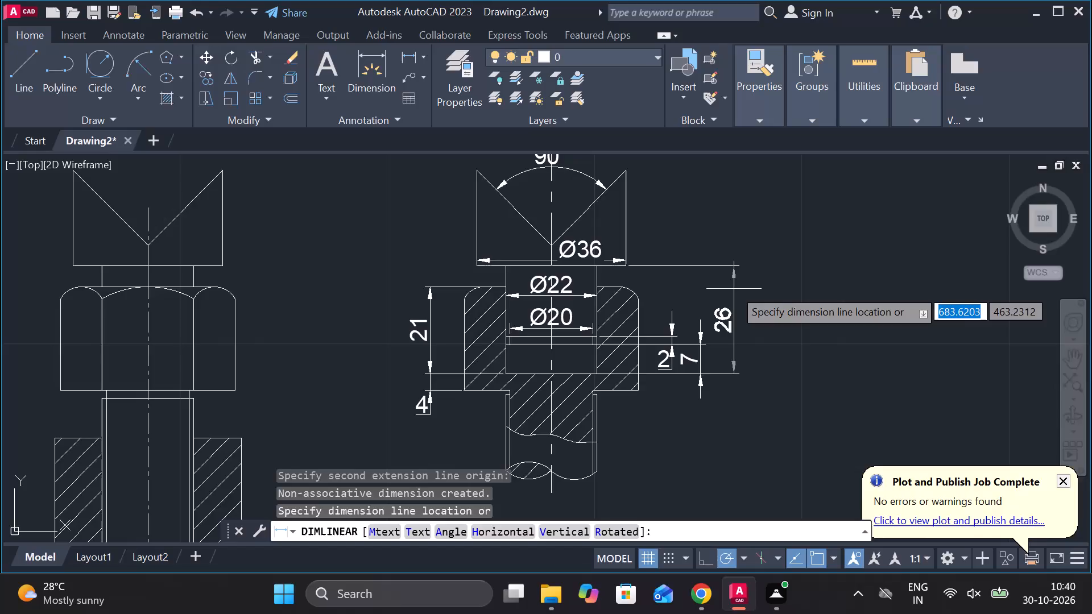
scroll(734, 289, "up", 1)
scroll(734, 289, "down", 2)
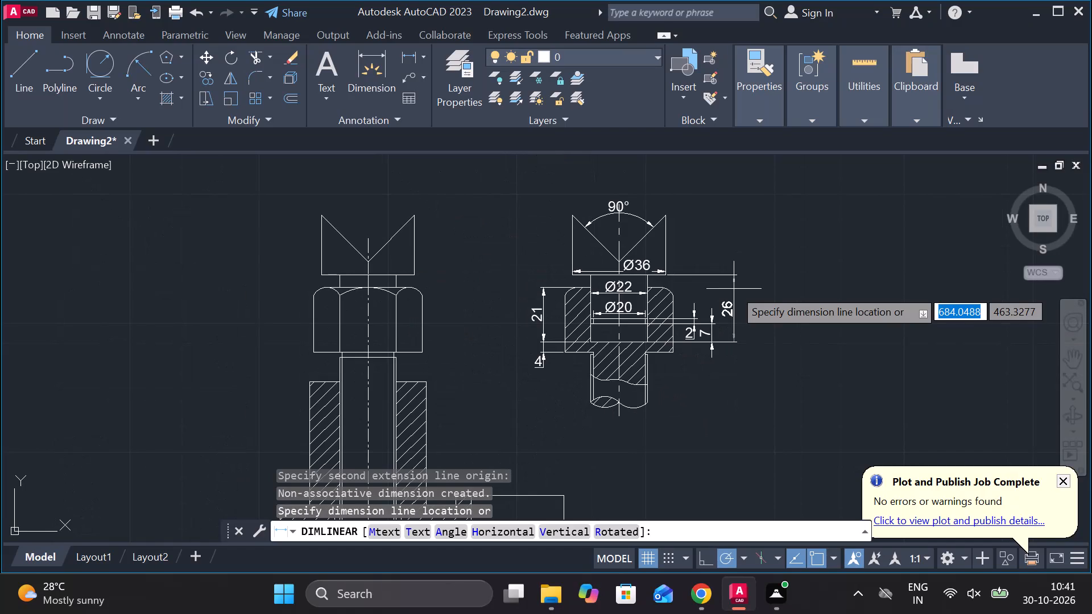
scroll(734, 289, "up", 1)
key("Escape")
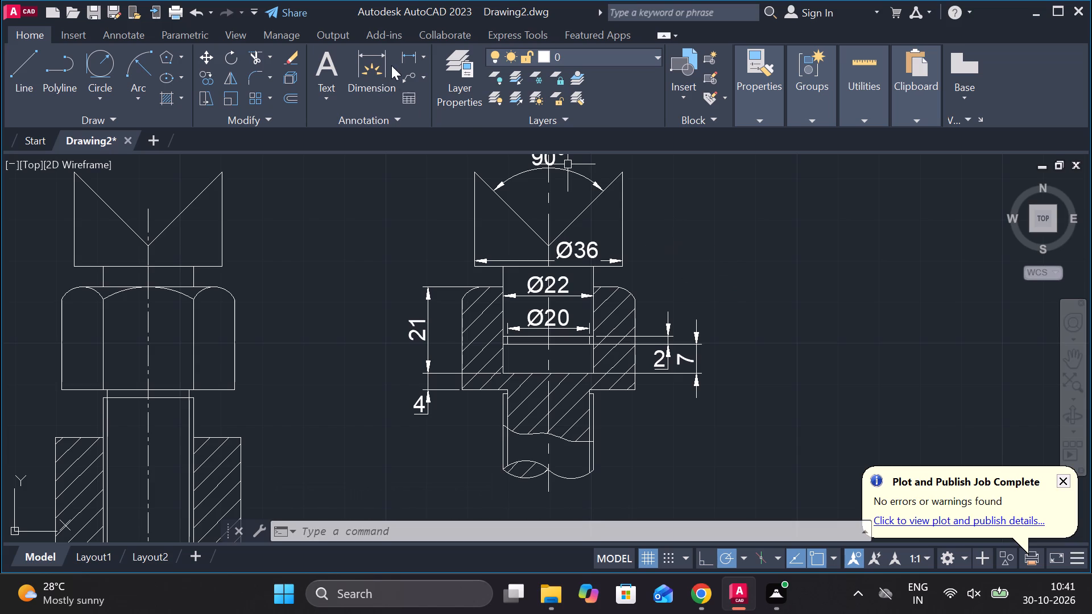
left_click(415, 53)
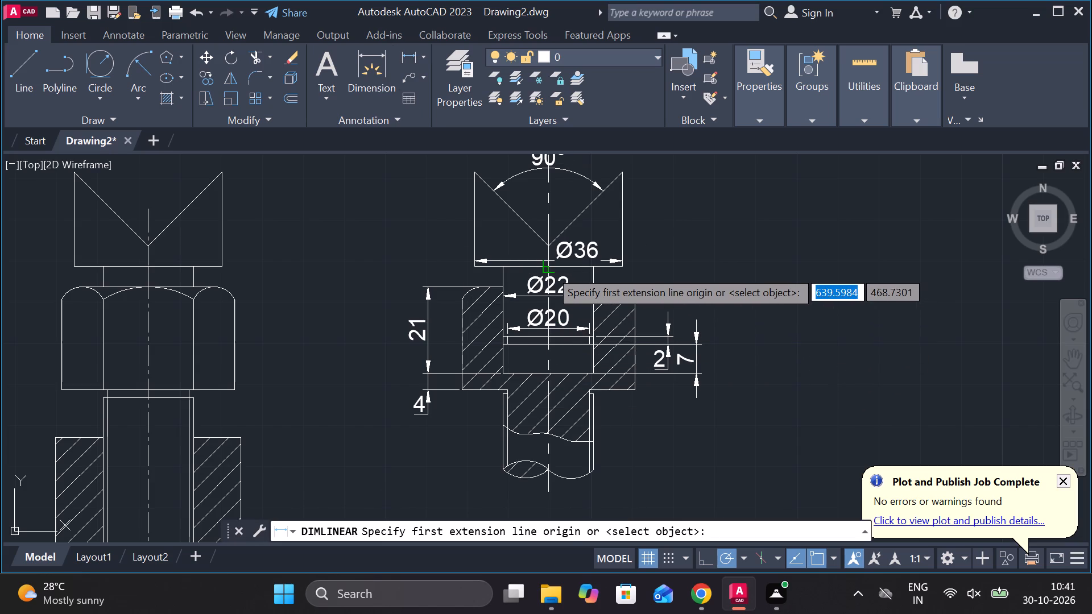
left_click(549, 269)
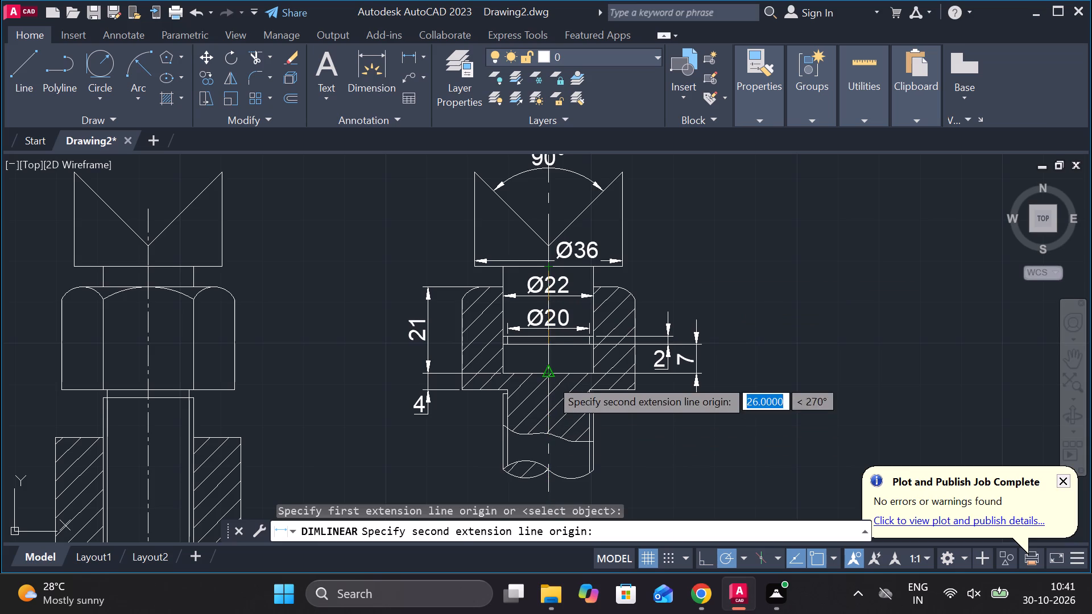
left_click(550, 379)
key("Escape")
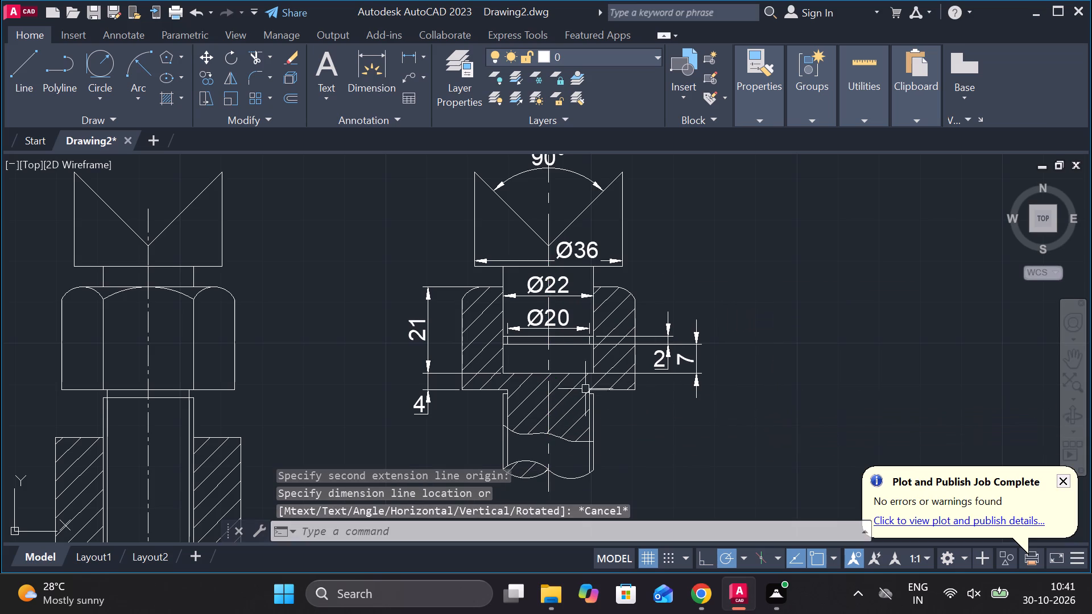
Move the hatched section, groove, lower shank and their dimensions 4 units straight down from the V-head's base.
left_click(391, 271)
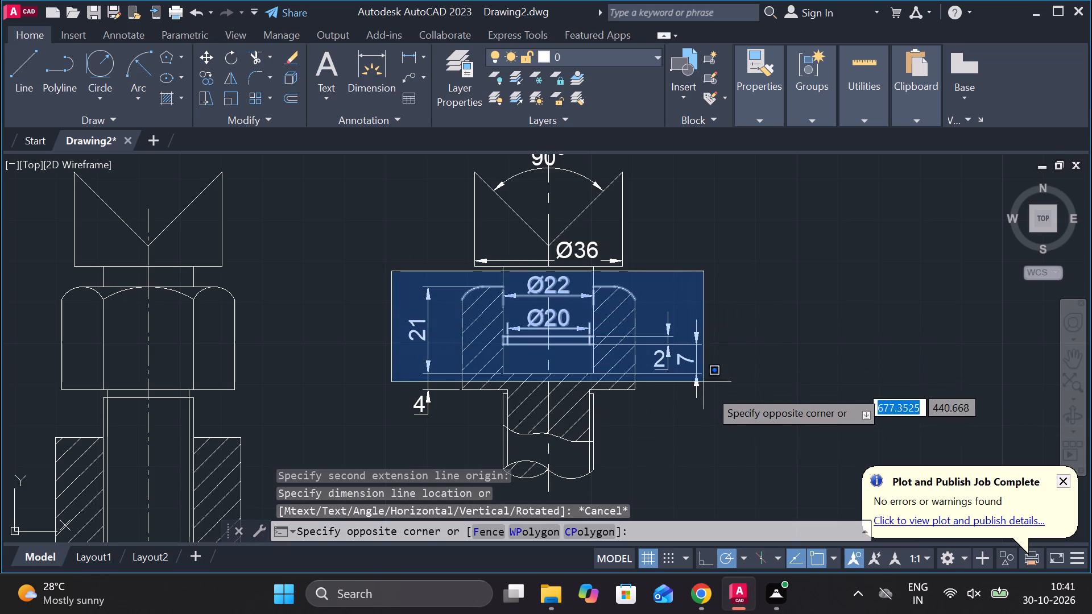
middle_click_drag(715, 434, 717, 387)
left_click(770, 451)
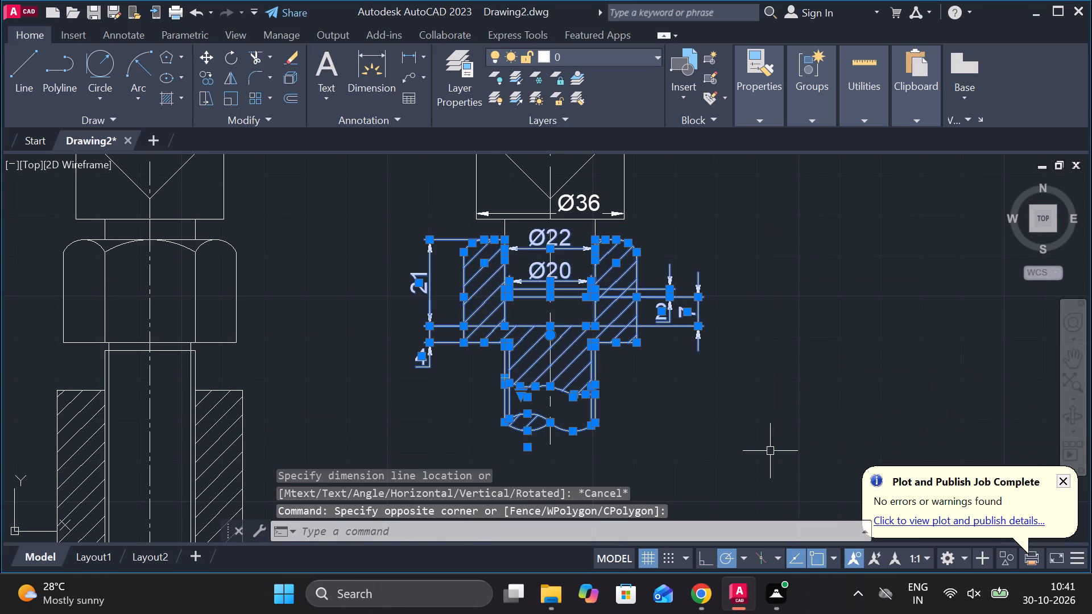
scroll(586, 230, "up", 2)
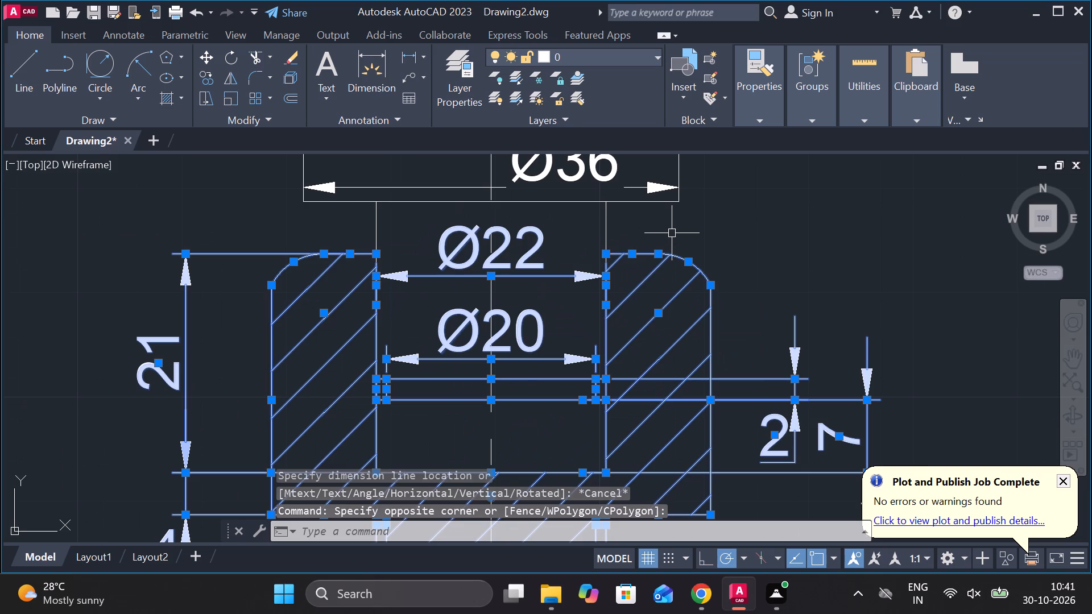
key("m")
key("Return")
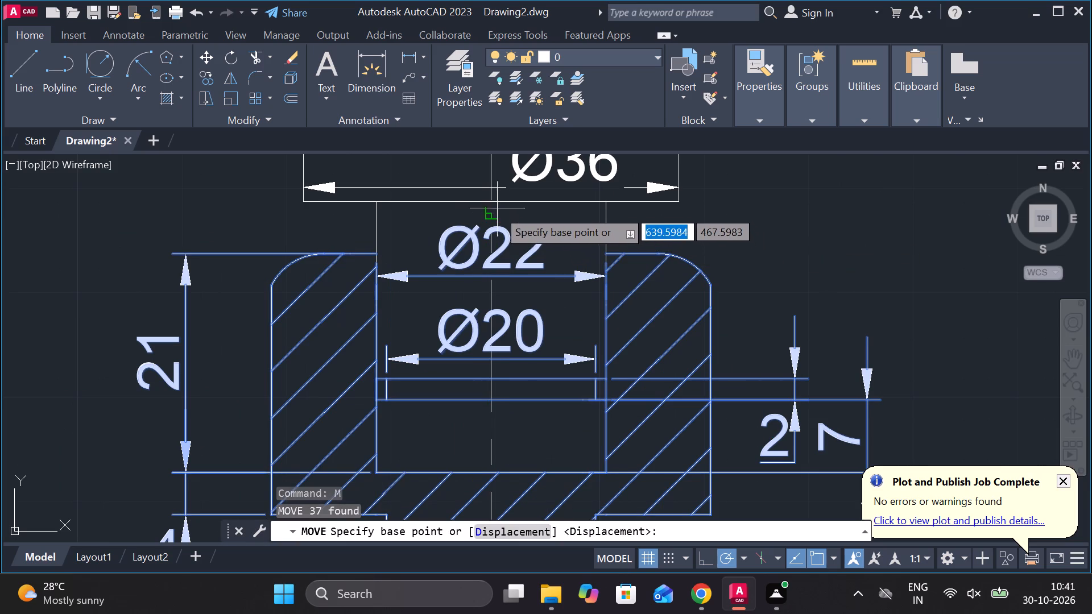
left_click(494, 203)
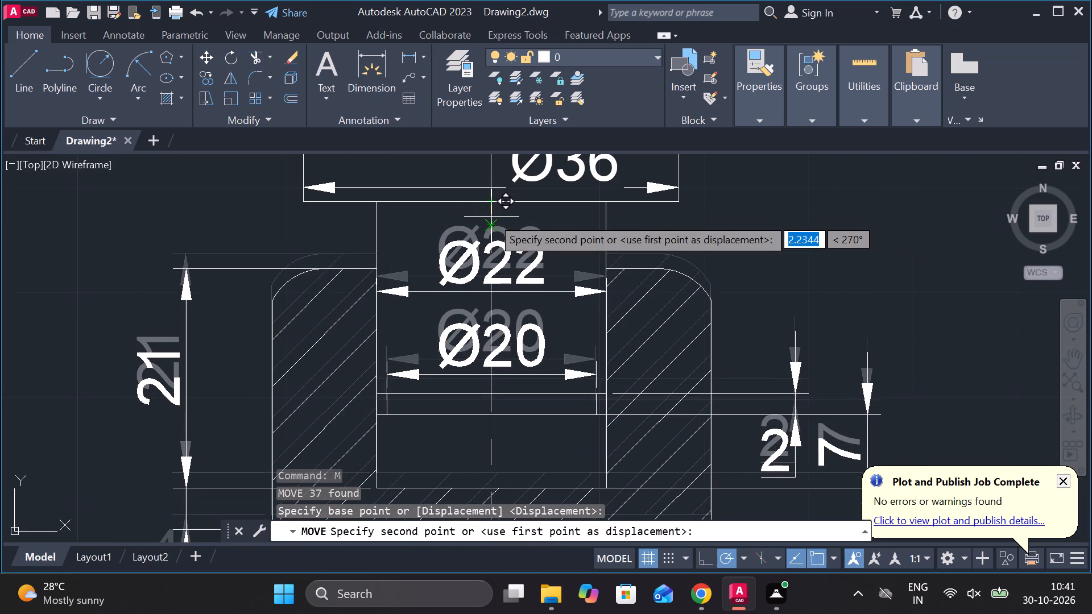
key("4")
key("Return")
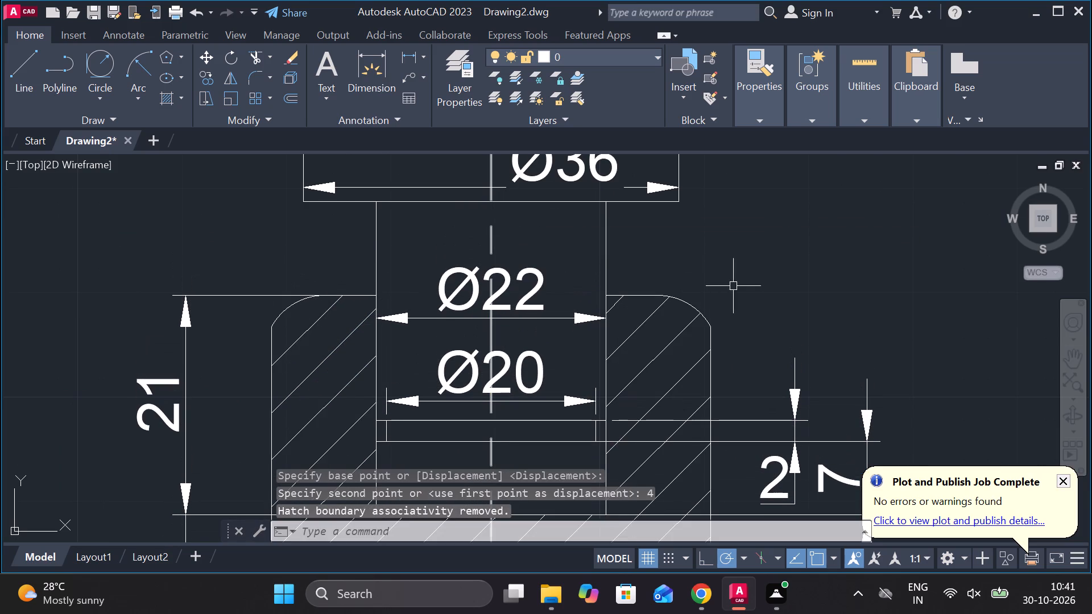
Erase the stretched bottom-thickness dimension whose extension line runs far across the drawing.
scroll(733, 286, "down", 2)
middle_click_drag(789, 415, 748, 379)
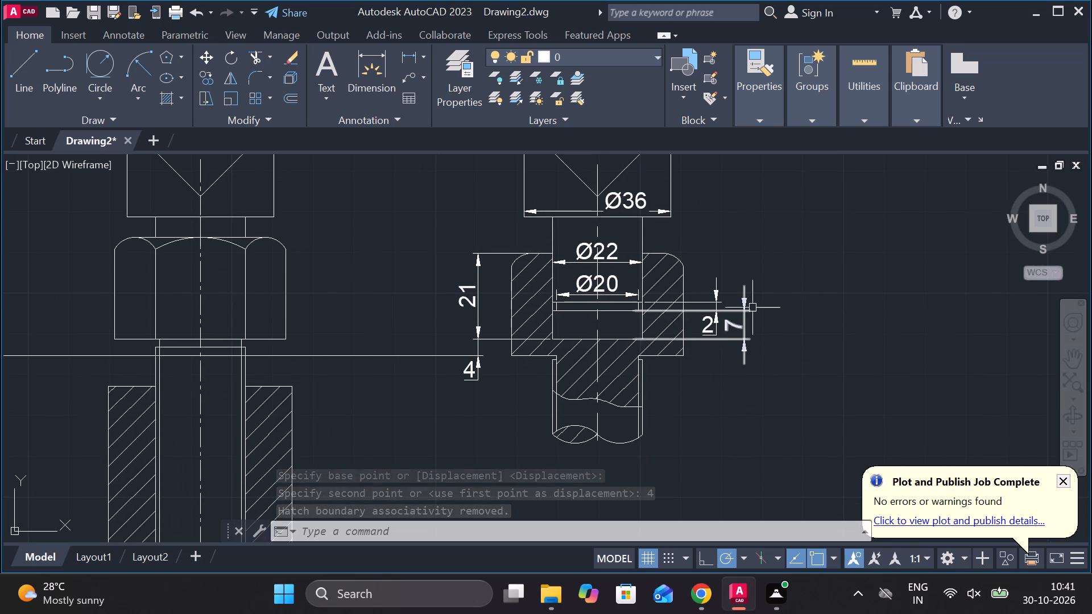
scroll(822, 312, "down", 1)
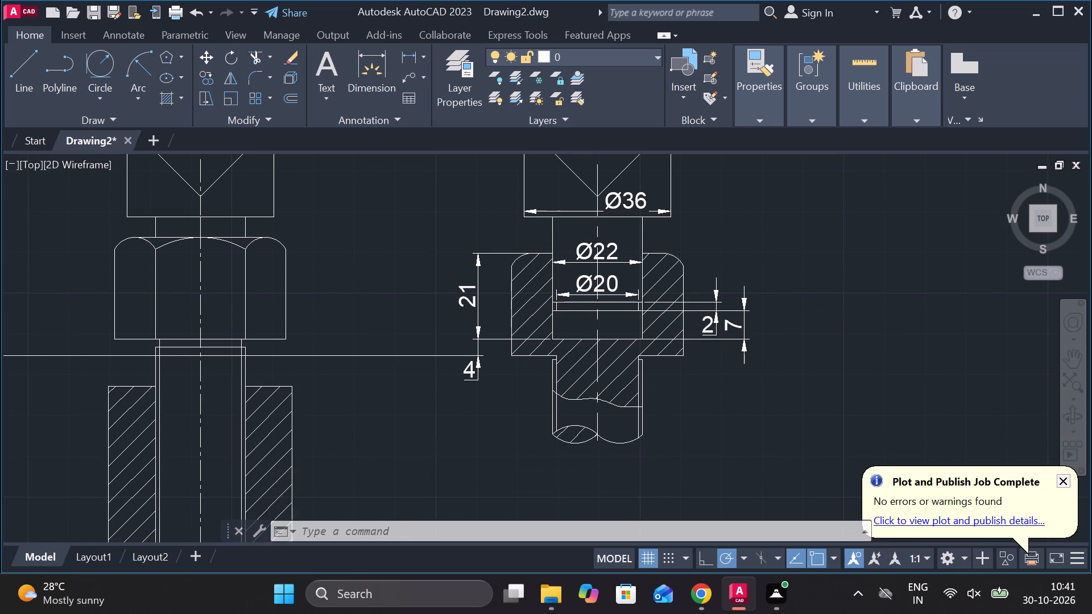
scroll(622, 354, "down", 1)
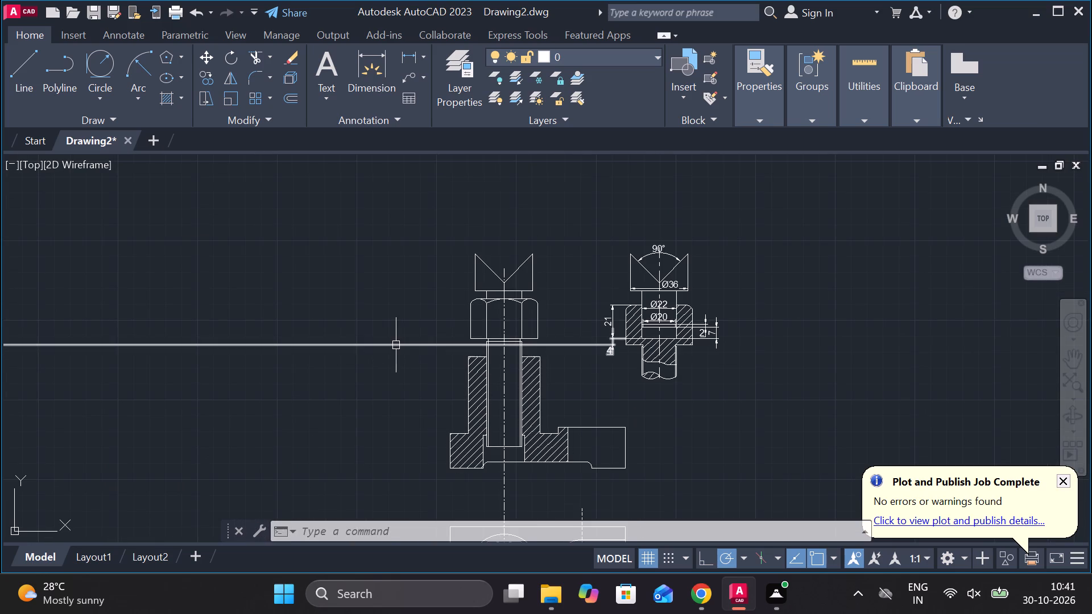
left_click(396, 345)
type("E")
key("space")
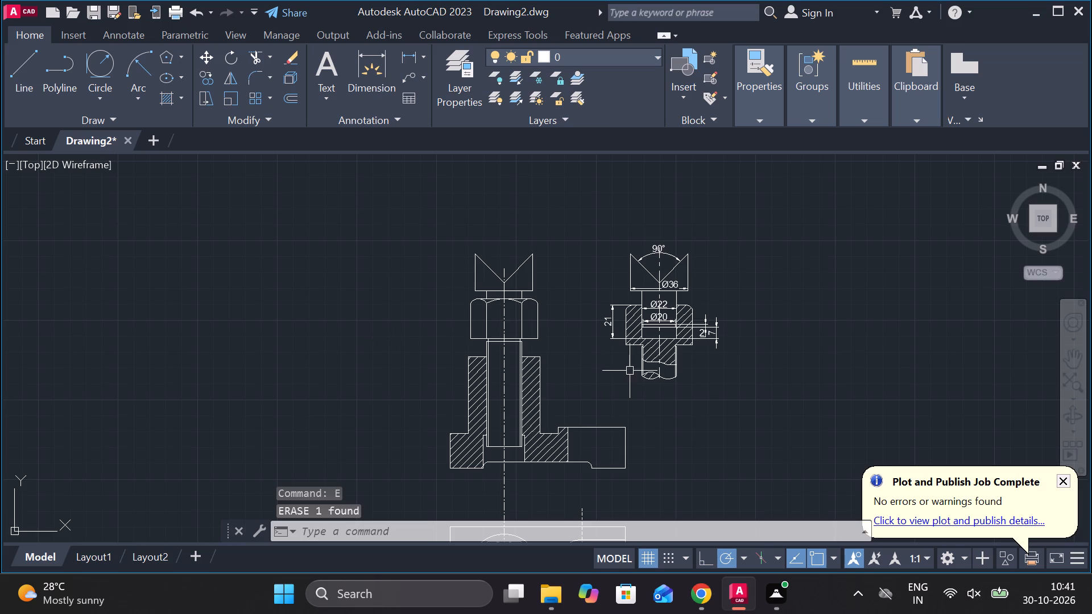
Add a vertical linear dimension from the V-head's base to the bore's floor, outside the other dimensions beside the hatched bolt detail.
scroll(631, 369, "up", 1)
middle_click_drag(809, 414, 778, 410)
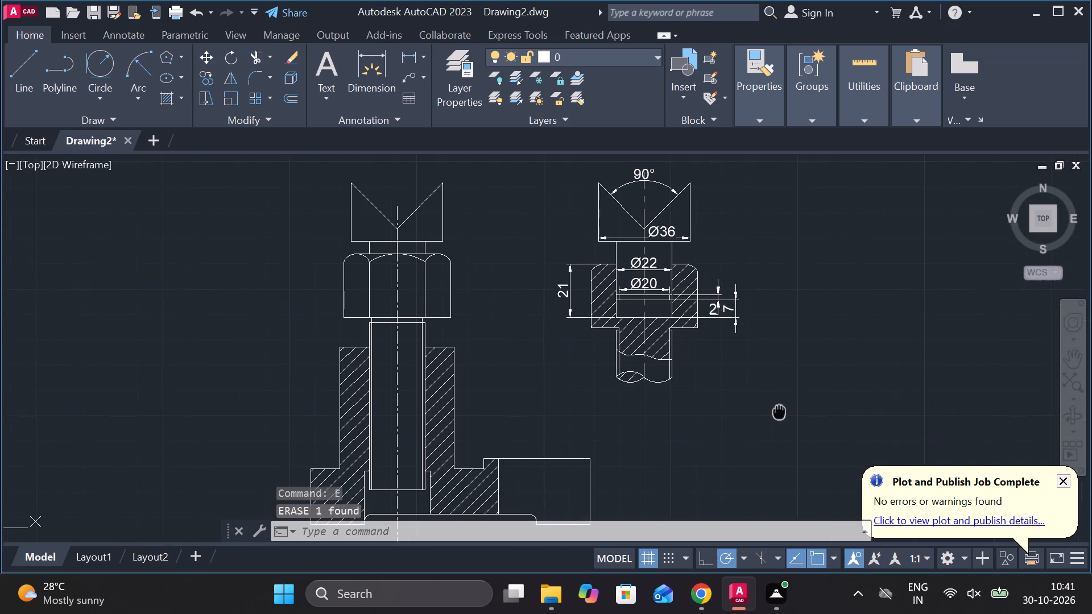
middle_click_drag(778, 410, 689, 400)
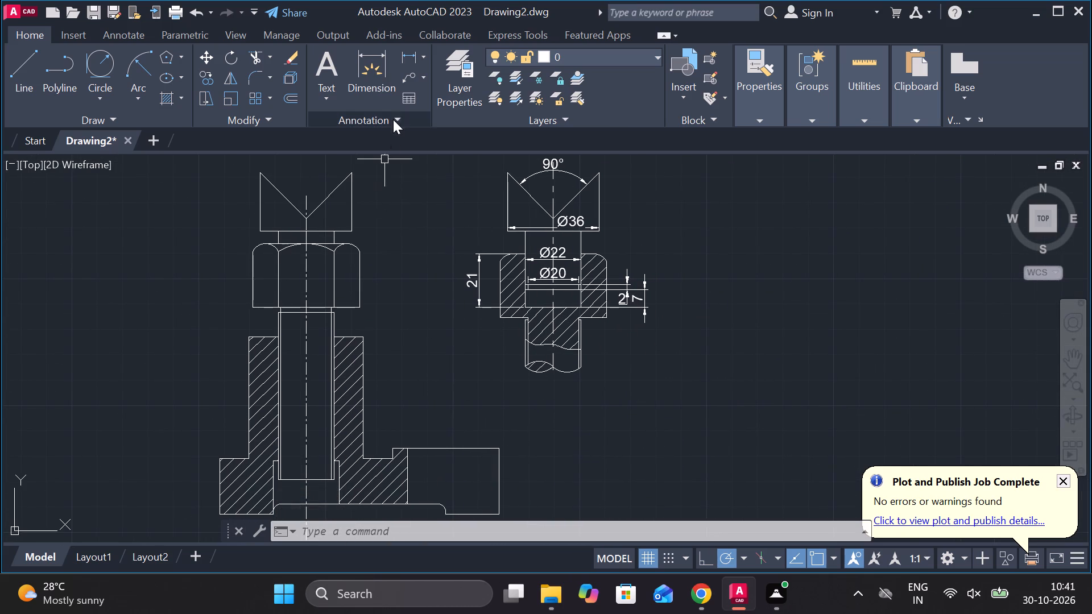
left_click(412, 58)
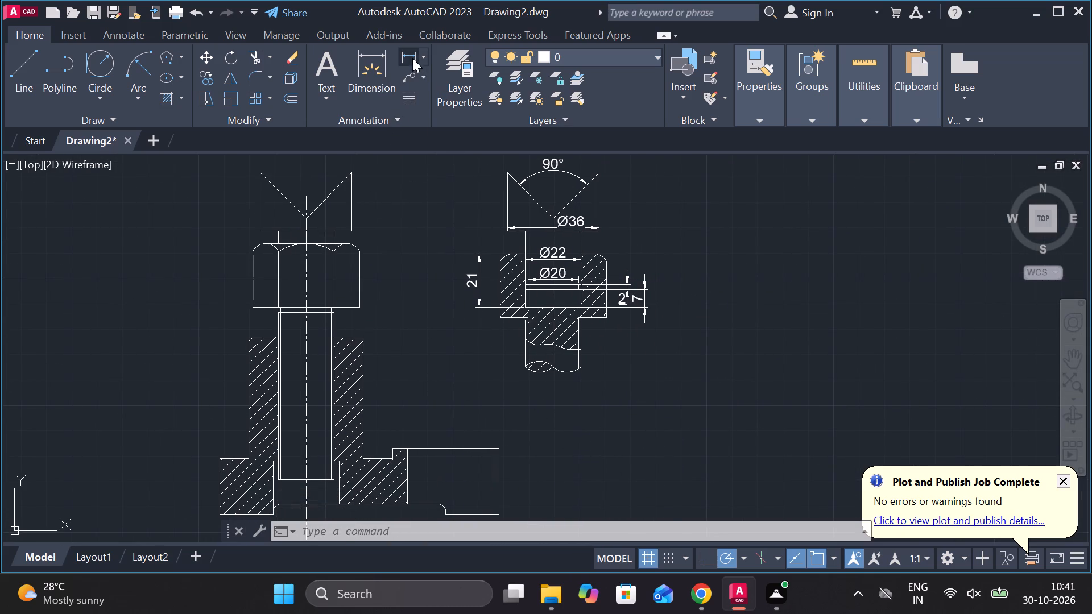
scroll(578, 239, "up", 1)
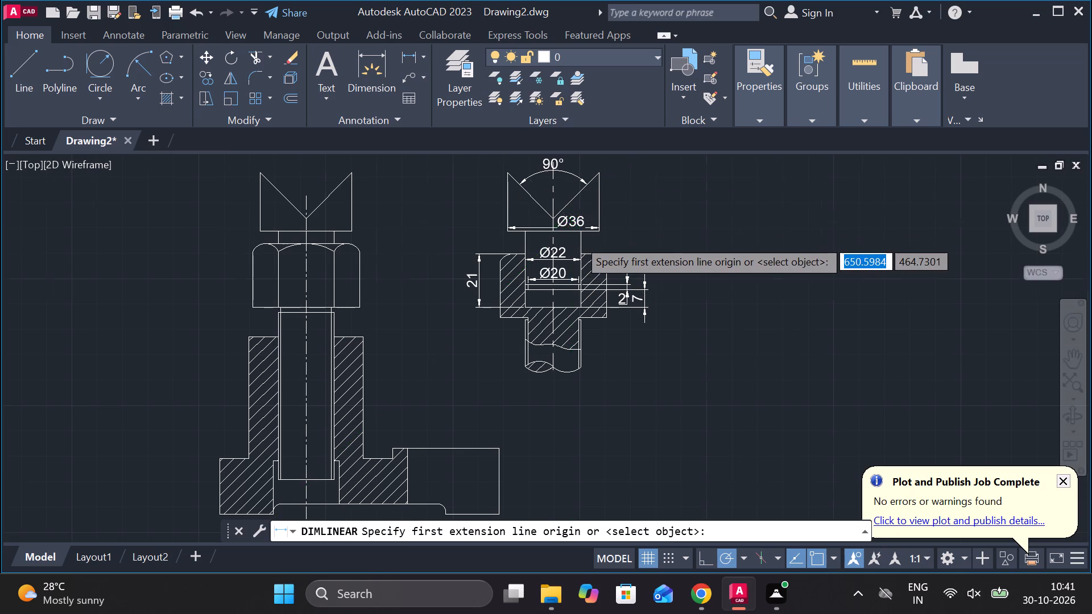
scroll(578, 239, "up", 1)
left_click(582, 225)
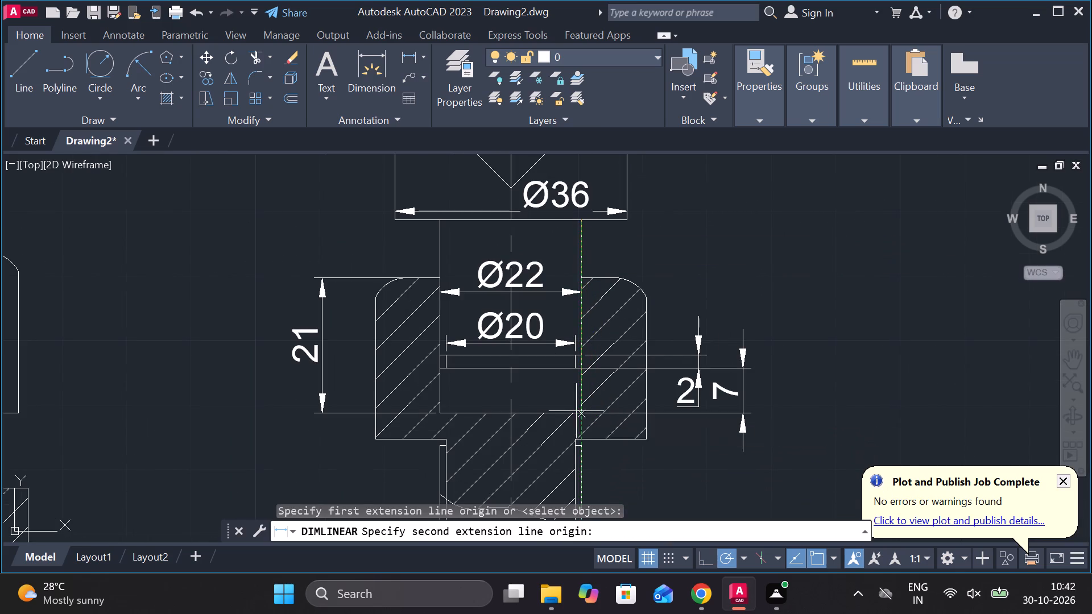
left_click(575, 411)
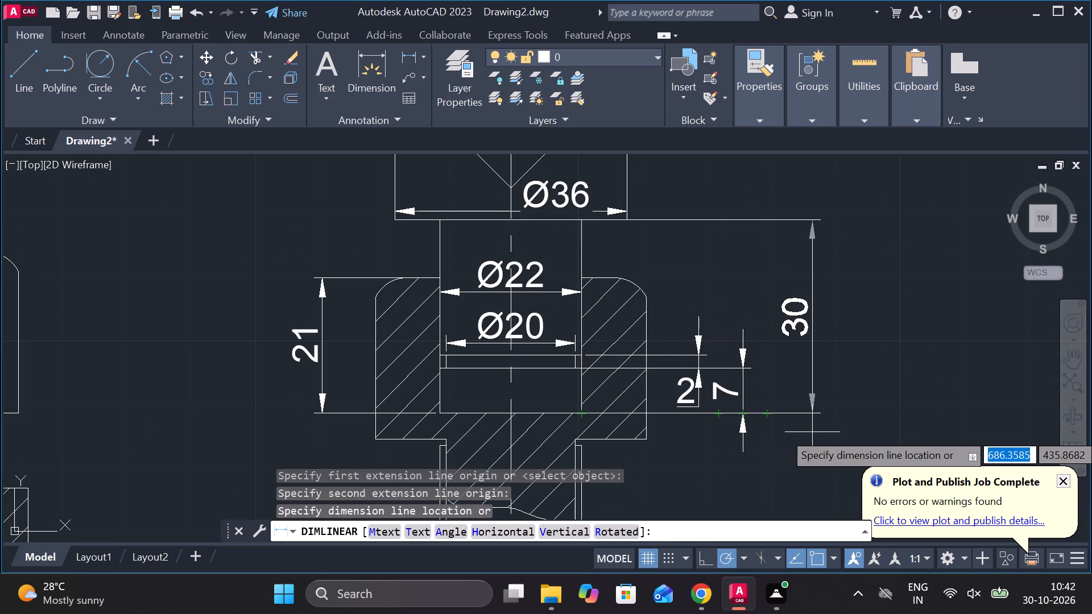
left_click(795, 432)
Add a vertical linear dimension for the V-head's full height on the bolt detail, roughly in line with the dimension below it.
middle_click_drag(831, 404, 555, 613)
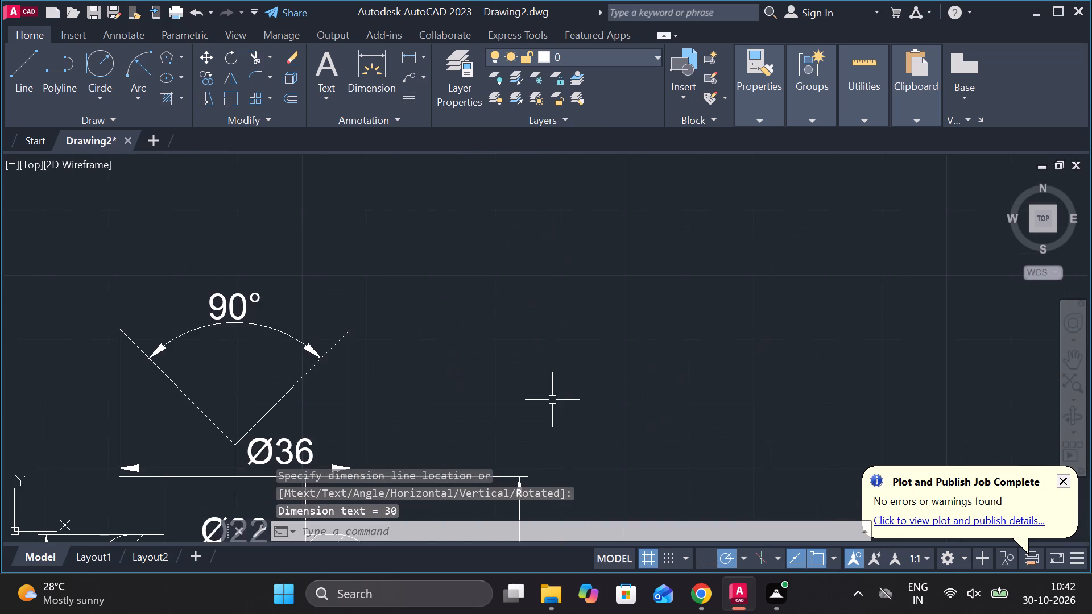
middle_click_drag(556, 397, 640, 256)
key("space")
left_click(445, 182)
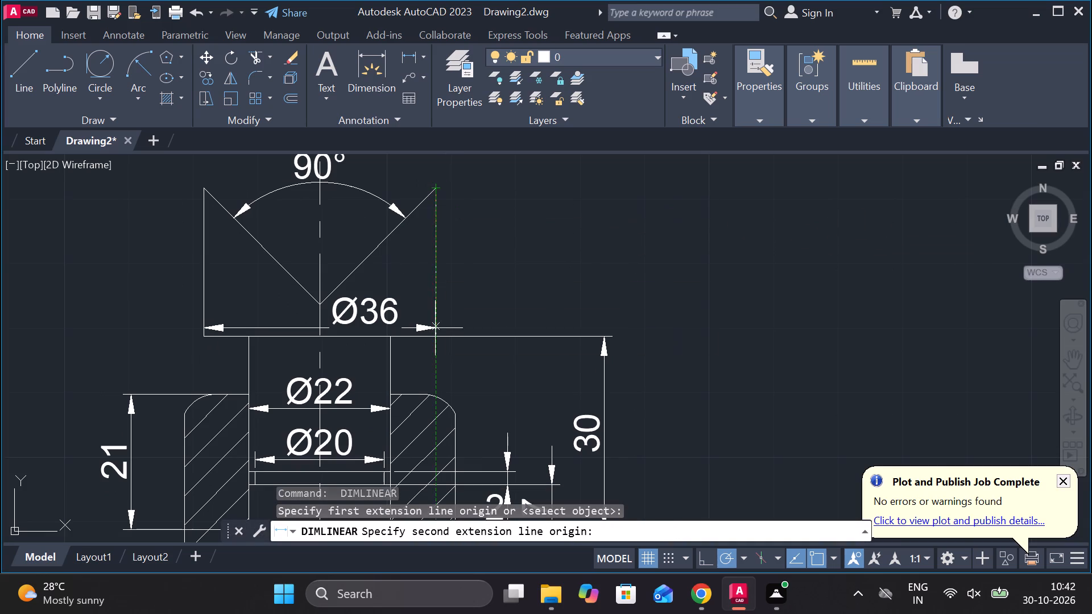
left_click(446, 339)
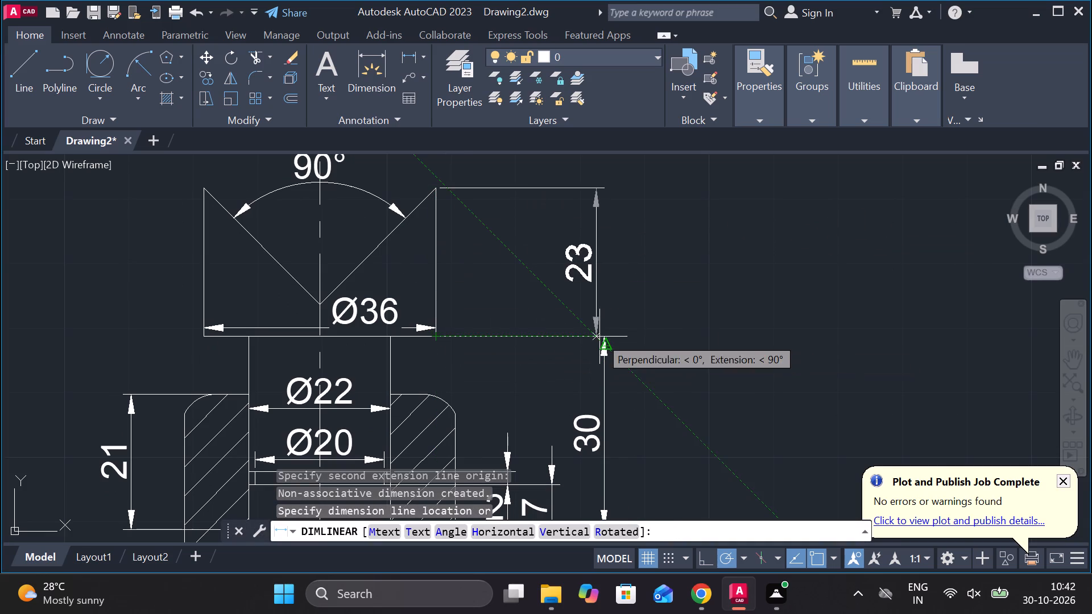
left_click(606, 343)
Add a horizontal linear dimension across the neck between the V-head and the hex nut in the assembly view.
scroll(690, 374, "down", 2)
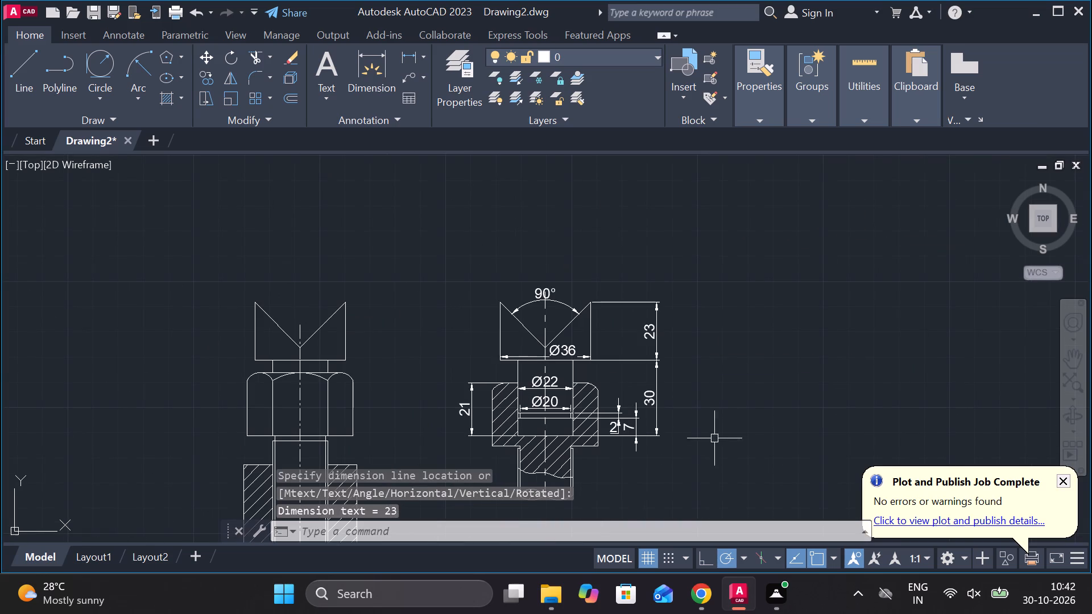
middle_click_drag(644, 425, 699, 332)
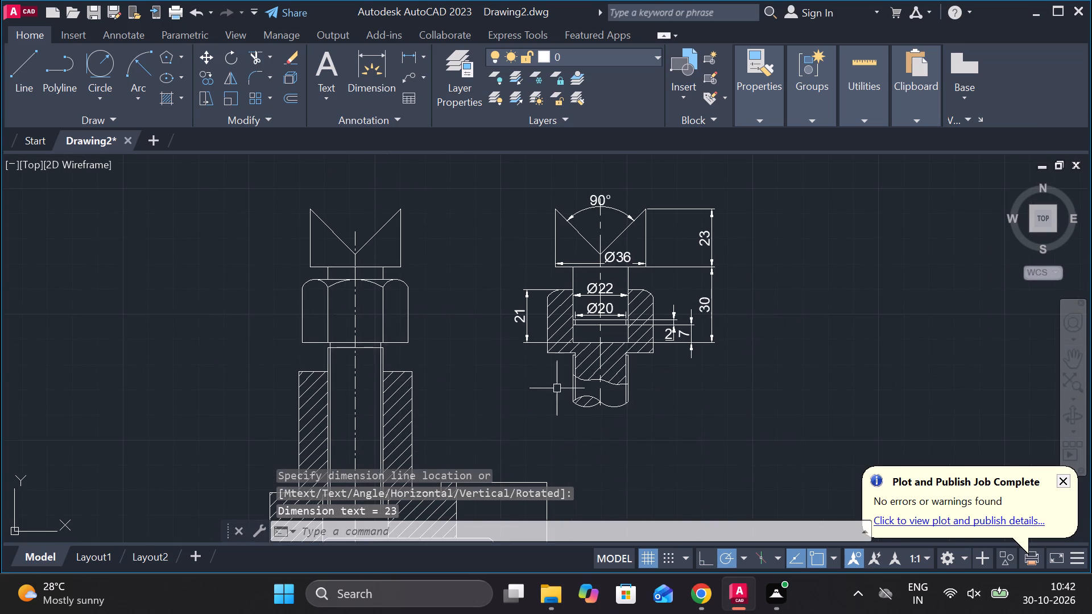
middle_click_drag(557, 388, 751, 308)
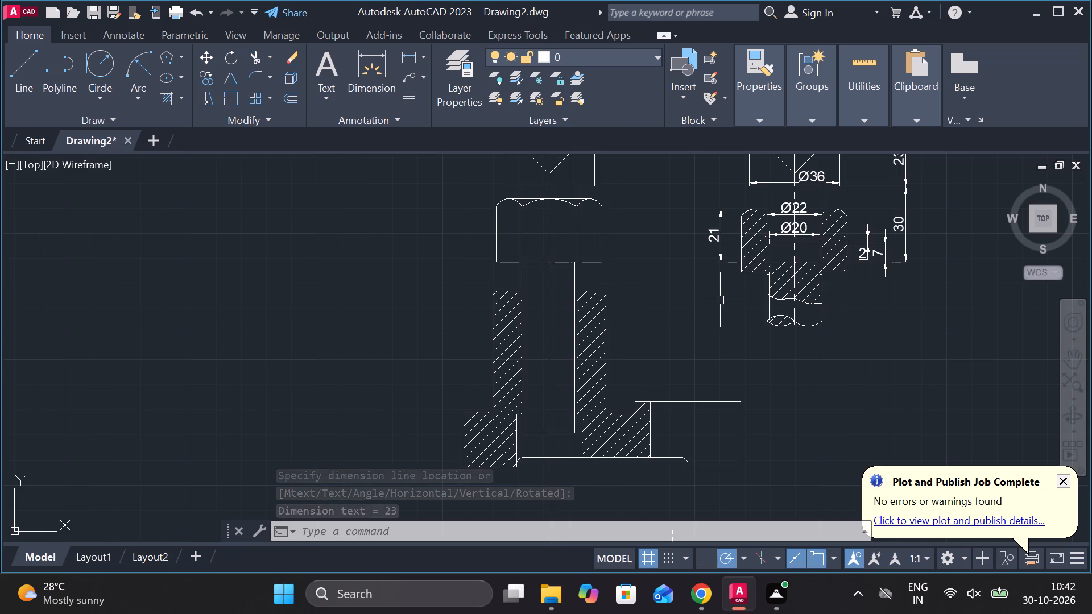
middle_click_drag(709, 292, 714, 380)
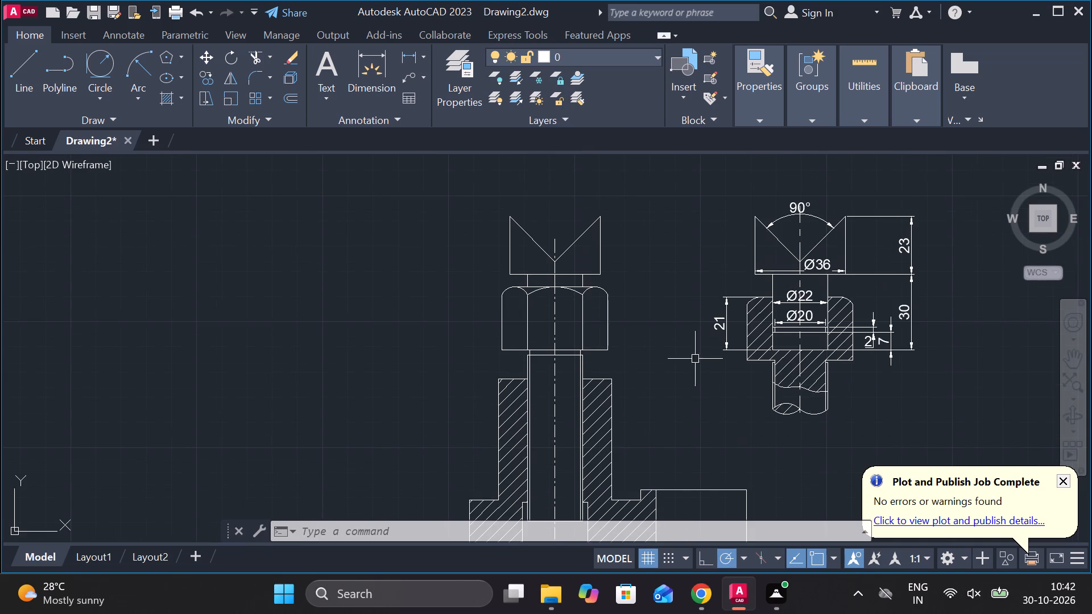
scroll(570, 315, "up", 1)
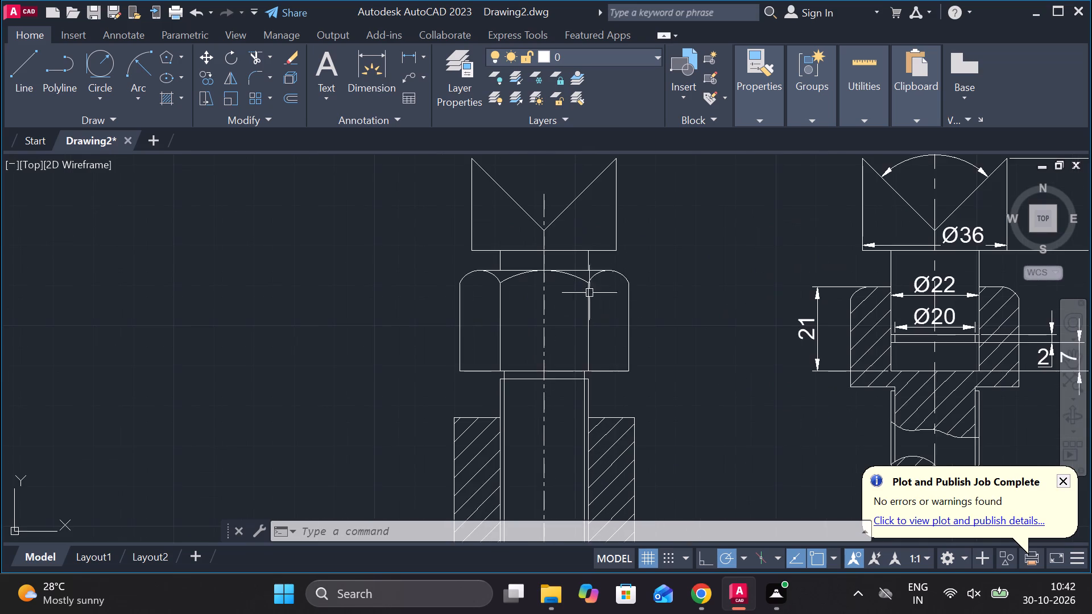
scroll(532, 276, "up", 3)
key("space")
left_click(391, 202)
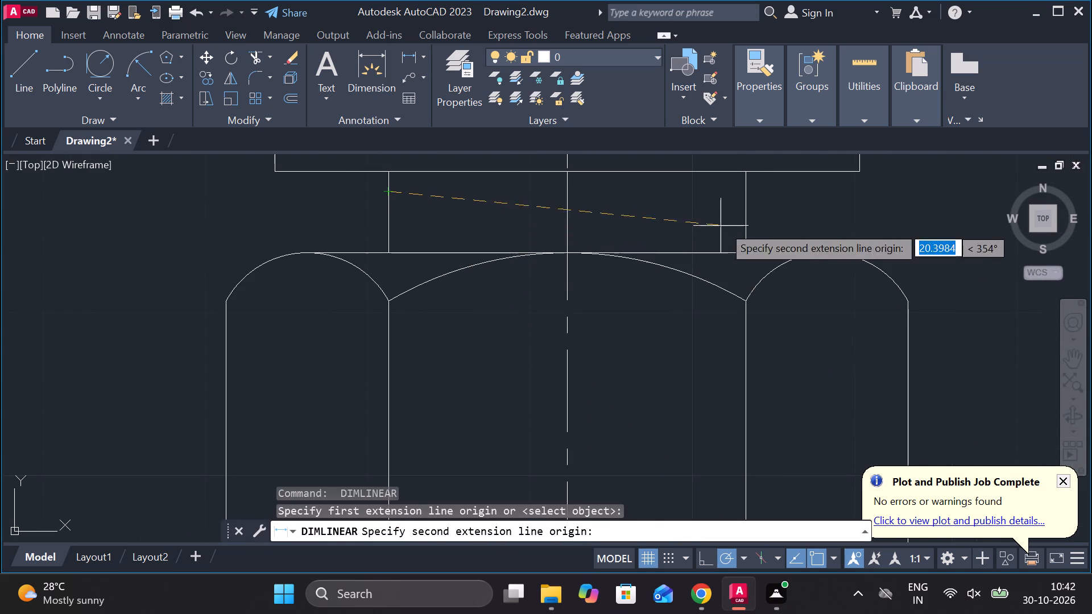
left_click(743, 211)
left_click(589, 234)
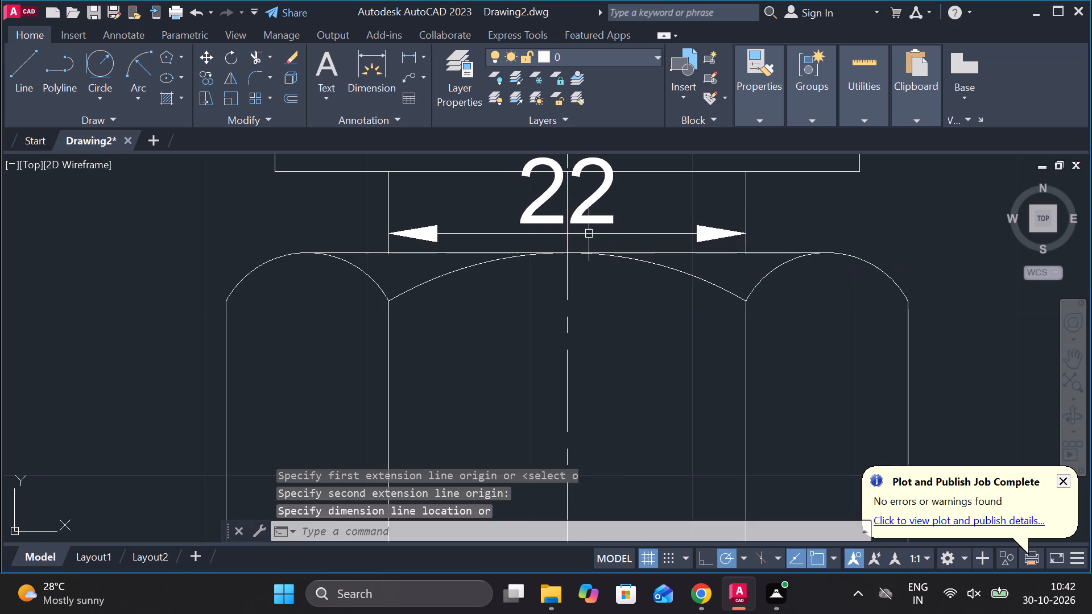
key("Escape")
Move the neck width dimension's text out to the left of the V-head, keeping its dimension line between head and nut.
left_click(582, 209)
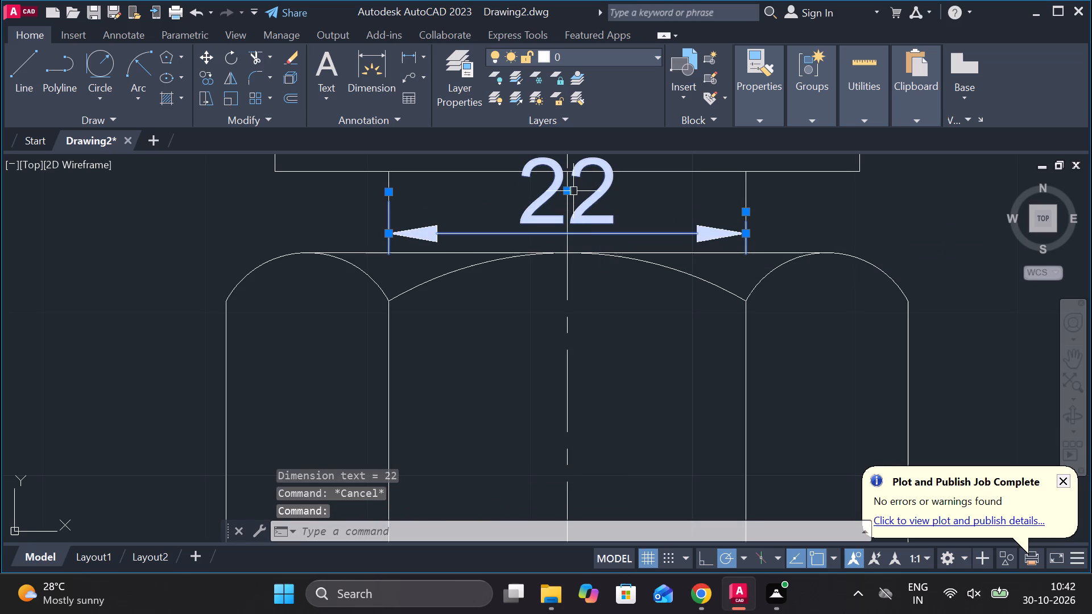
left_click(565, 190)
scroll(565, 192, "down", 2)
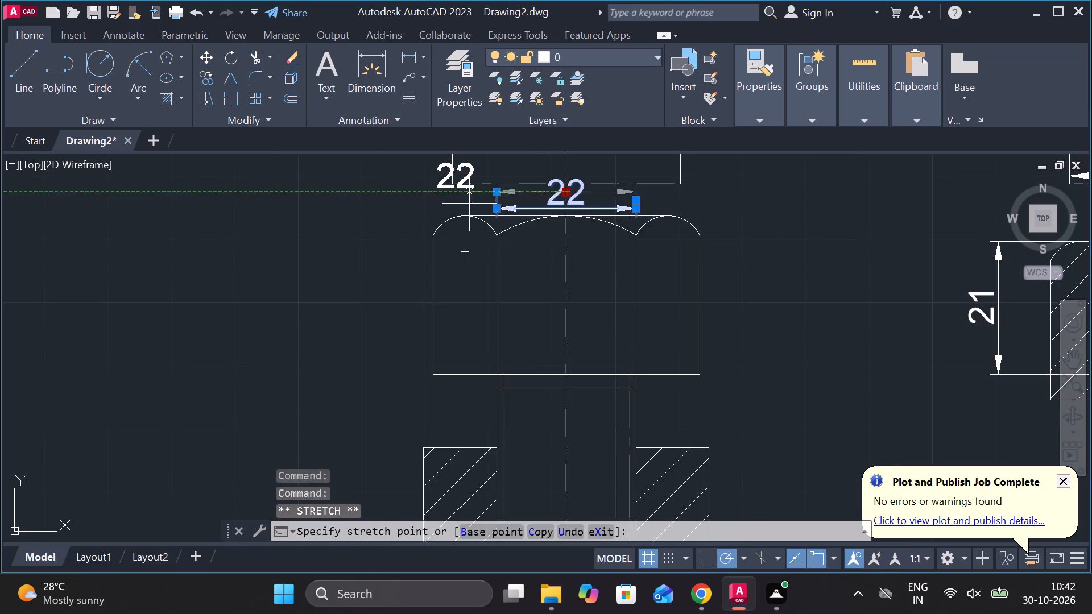
middle_click_drag(403, 181, 489, 269)
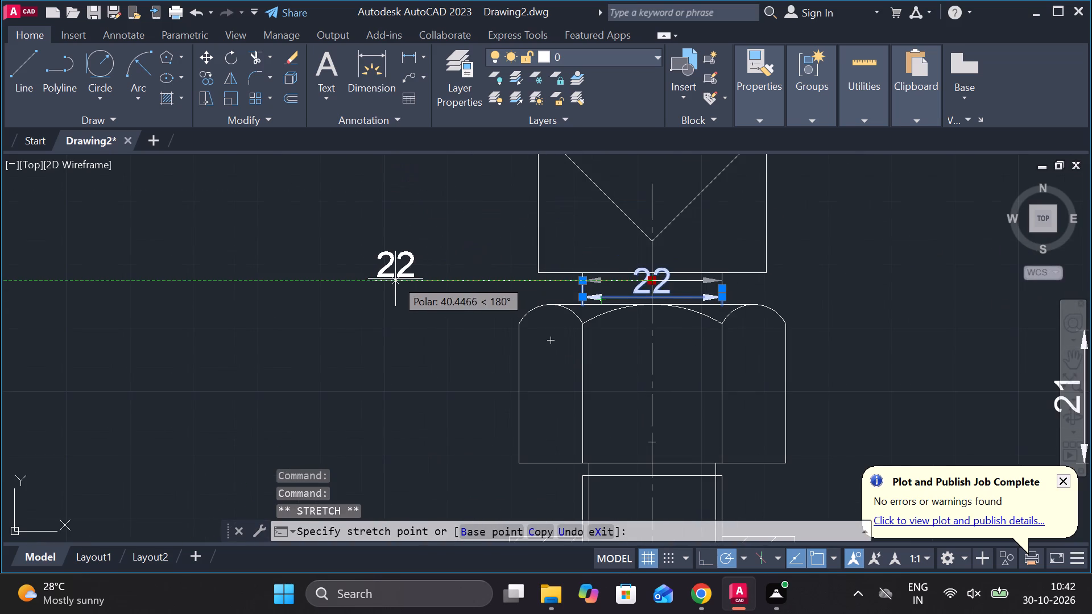
scroll(413, 281, "up", 2)
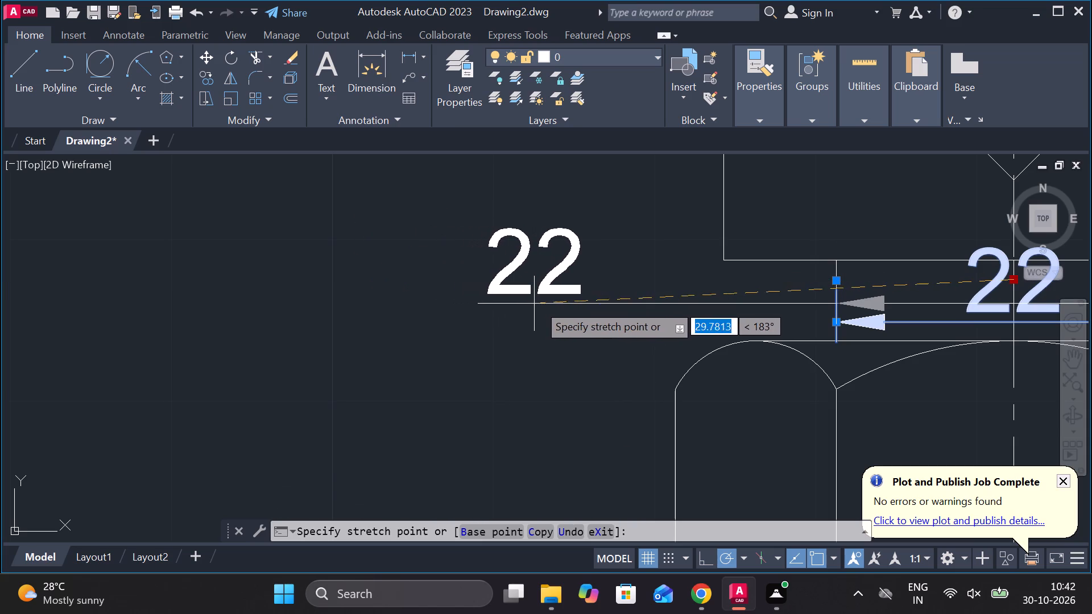
left_click(600, 308)
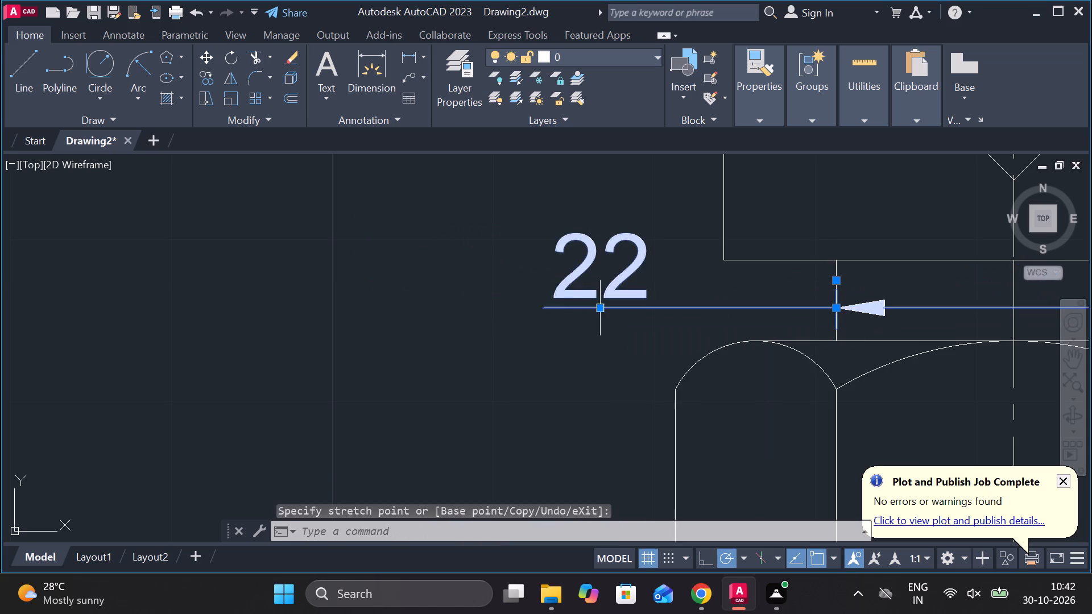
key("Escape")
Prefix the neck width dimension's text with the diameter symbol so it reads Ø22.
double_click(582, 249)
key("Escape")
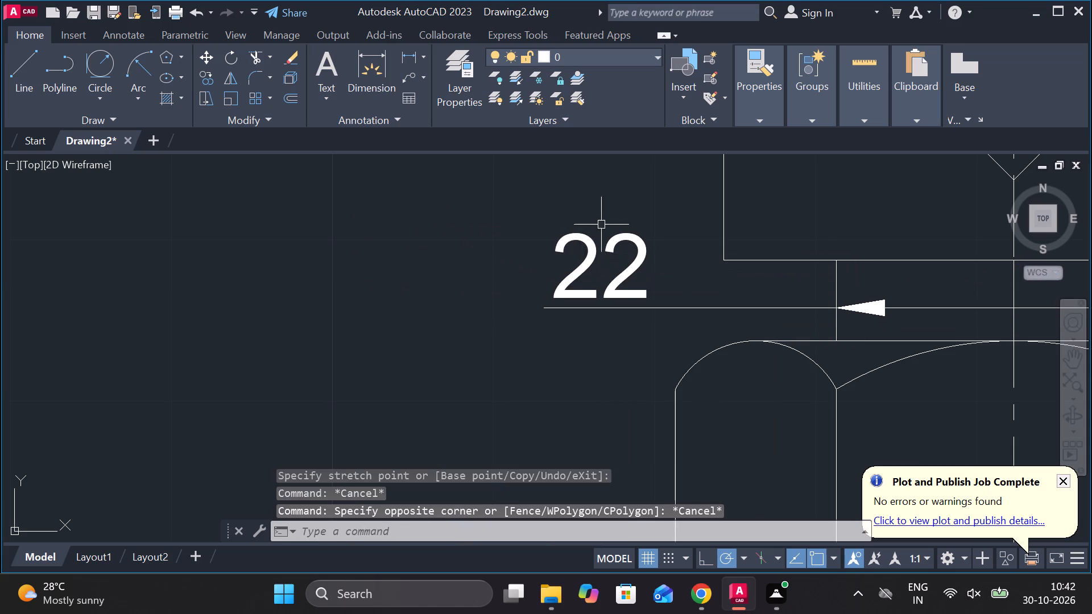
double_click(597, 235)
key("Escape")
double_click(590, 234)
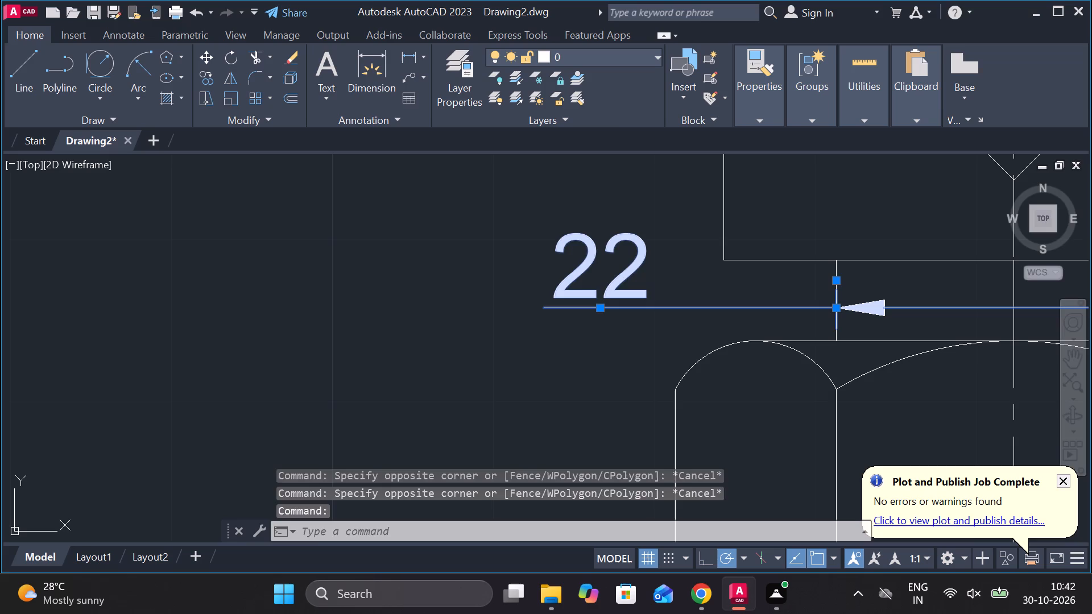
left_click(743, 96)
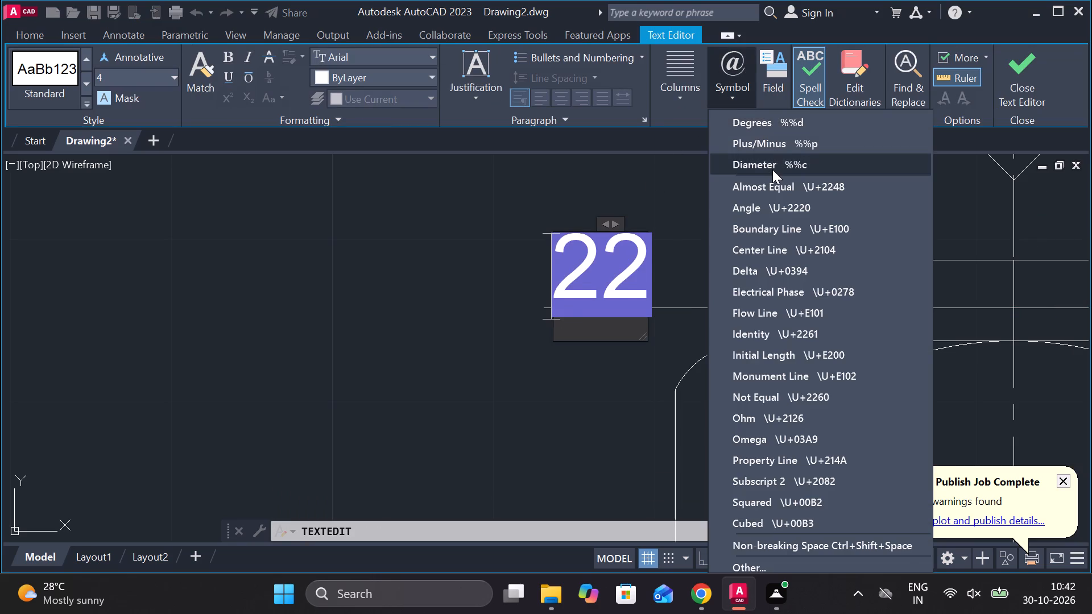
left_click(772, 169)
left_click(1017, 105)
Dimension the hex nut's overall width inside its outline and prefix the text with the diameter symbol.
scroll(665, 294, "down", 2)
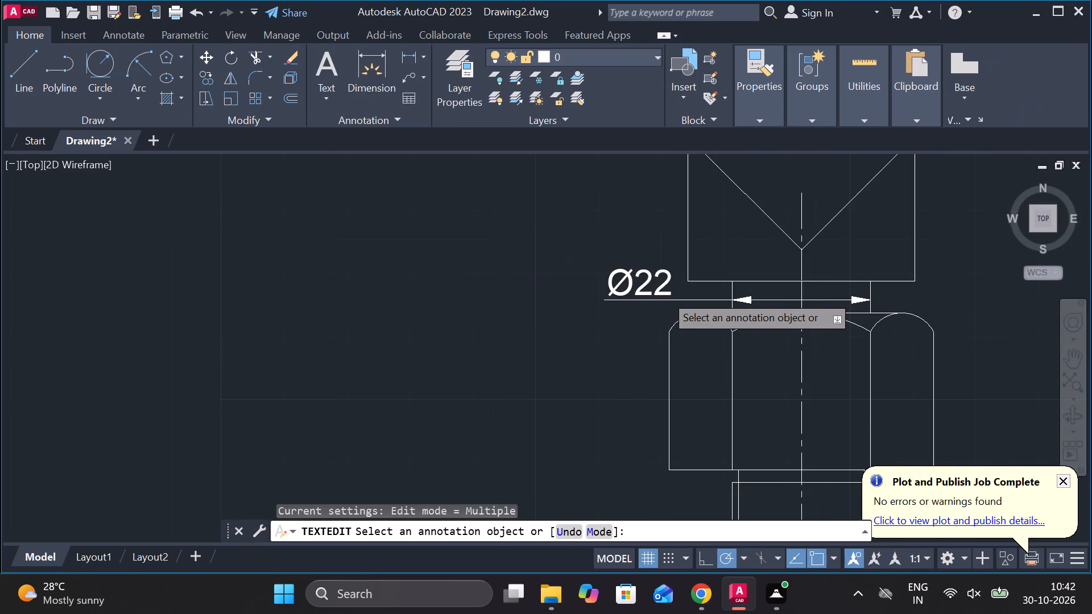
middle_click_drag(664, 323, 498, 250)
middle_click_drag(849, 312, 775, 286)
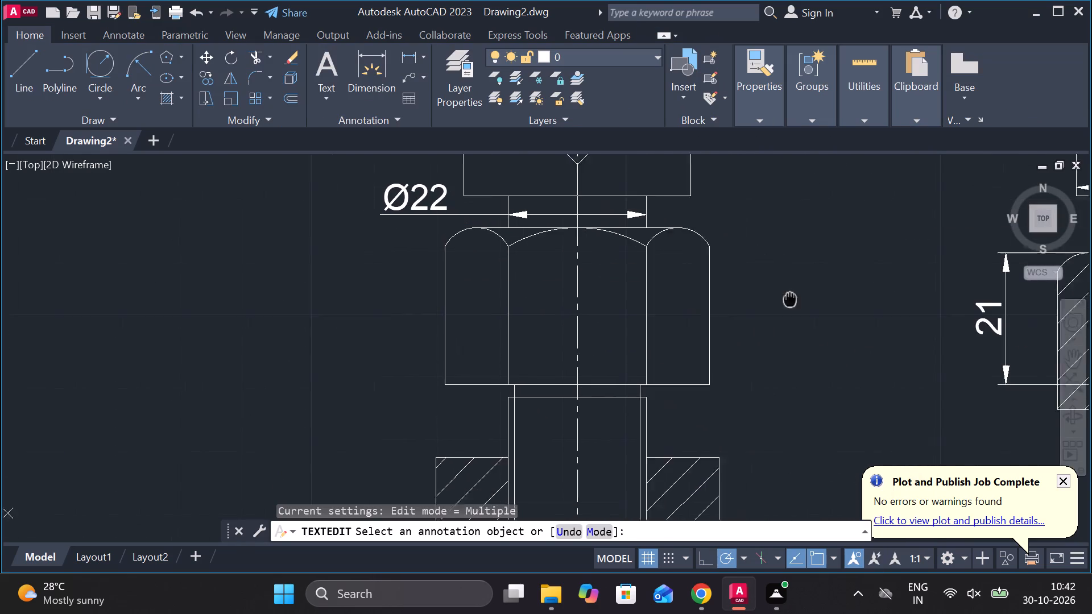
middle_click_drag(775, 286, 771, 282)
left_click(410, 53)
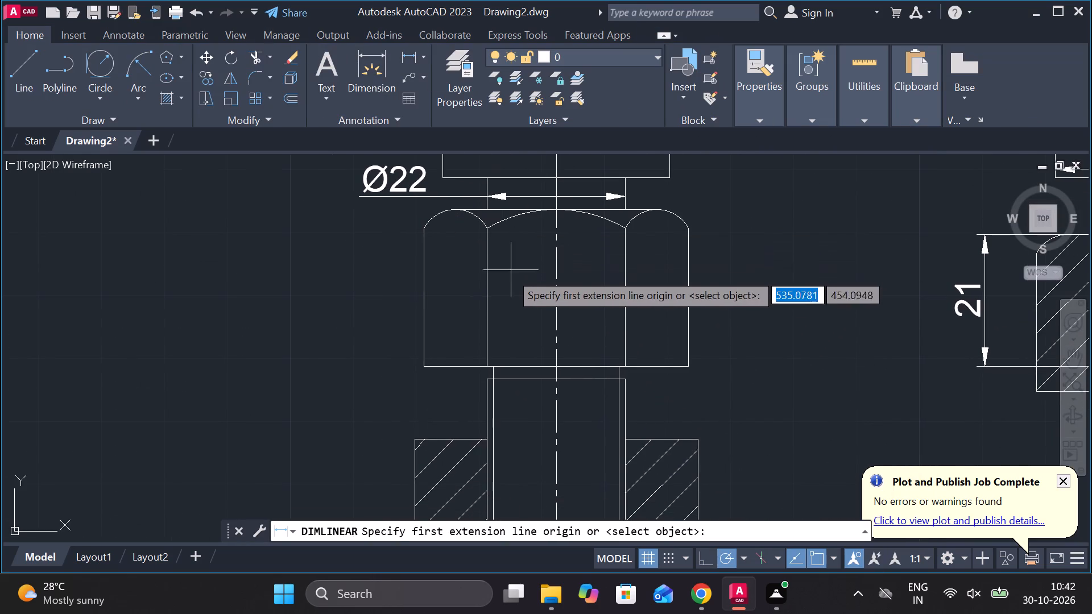
left_click(420, 302)
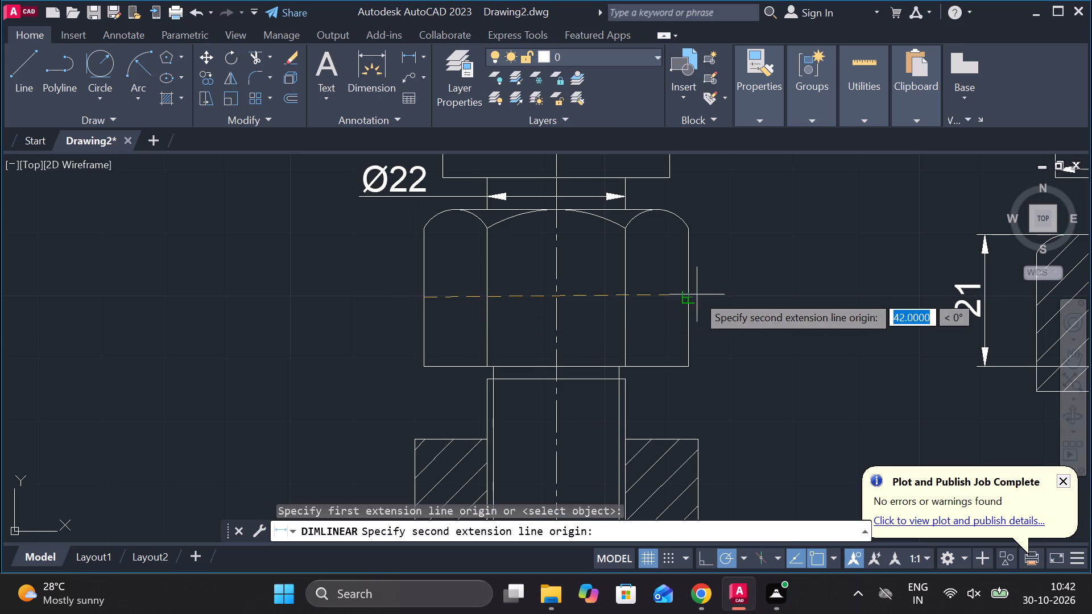
left_click(697, 294)
left_click(569, 312)
double_click(566, 294)
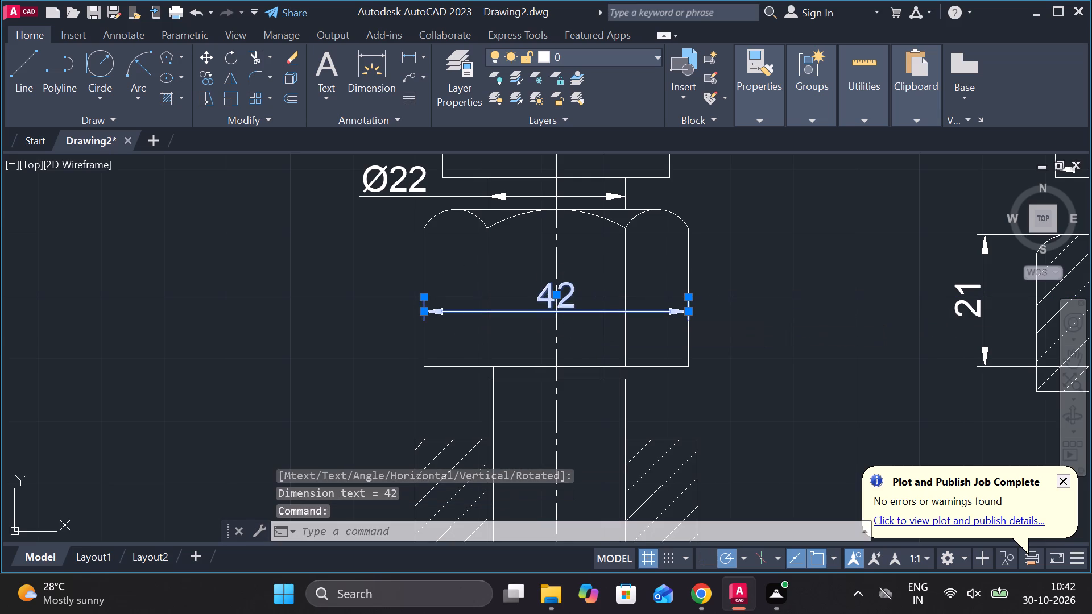
left_click(746, 100)
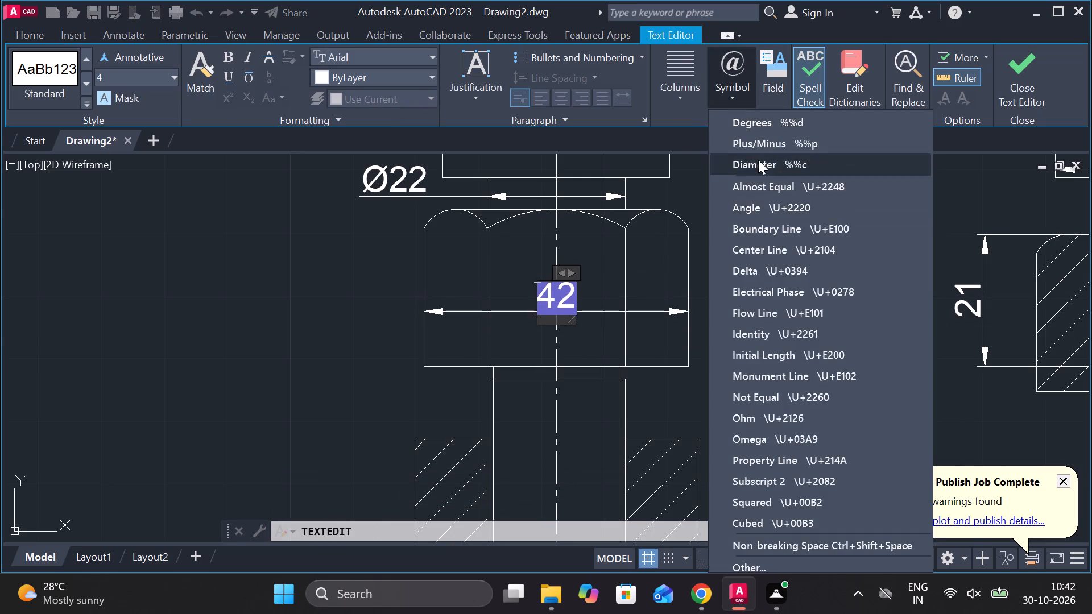
left_click(758, 160)
left_click(1010, 92)
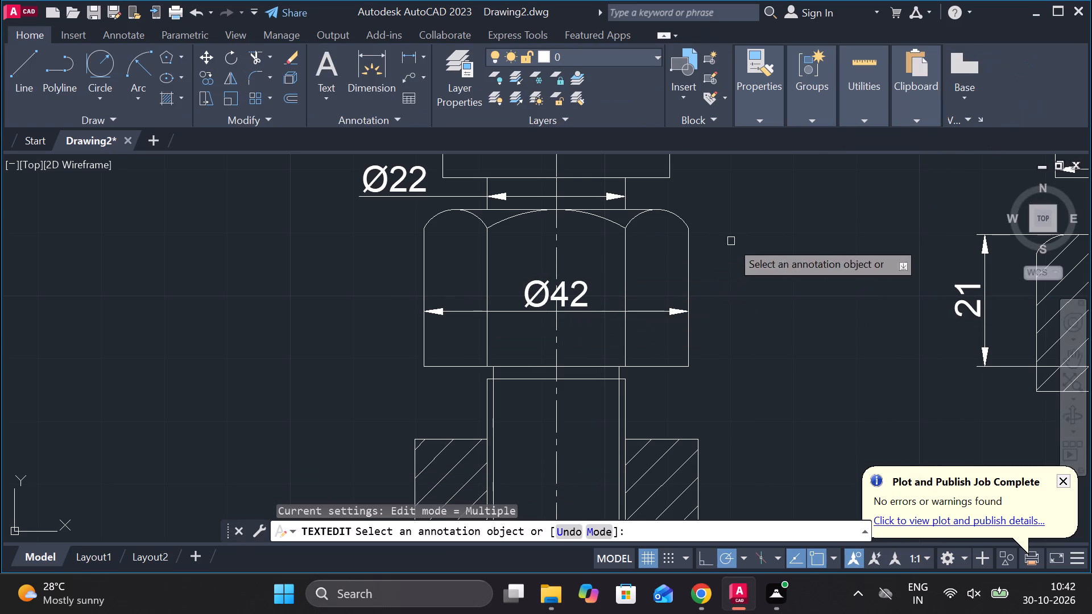
Add a vertical linear dimension for the hex nut's height from its top to its bottom edge, placed to its right.
left_click(410, 54)
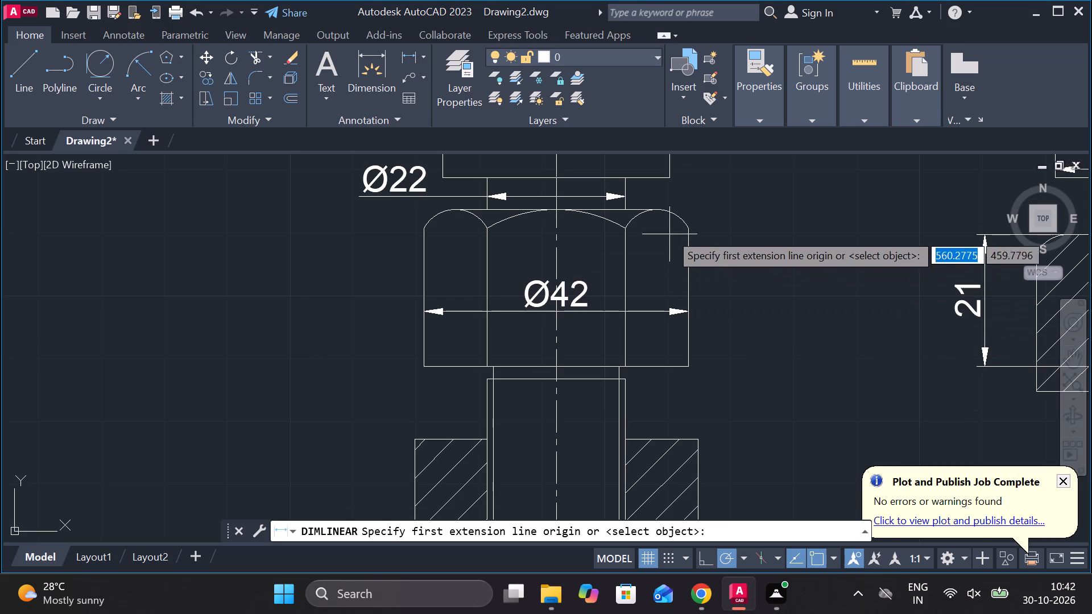
left_click(662, 206)
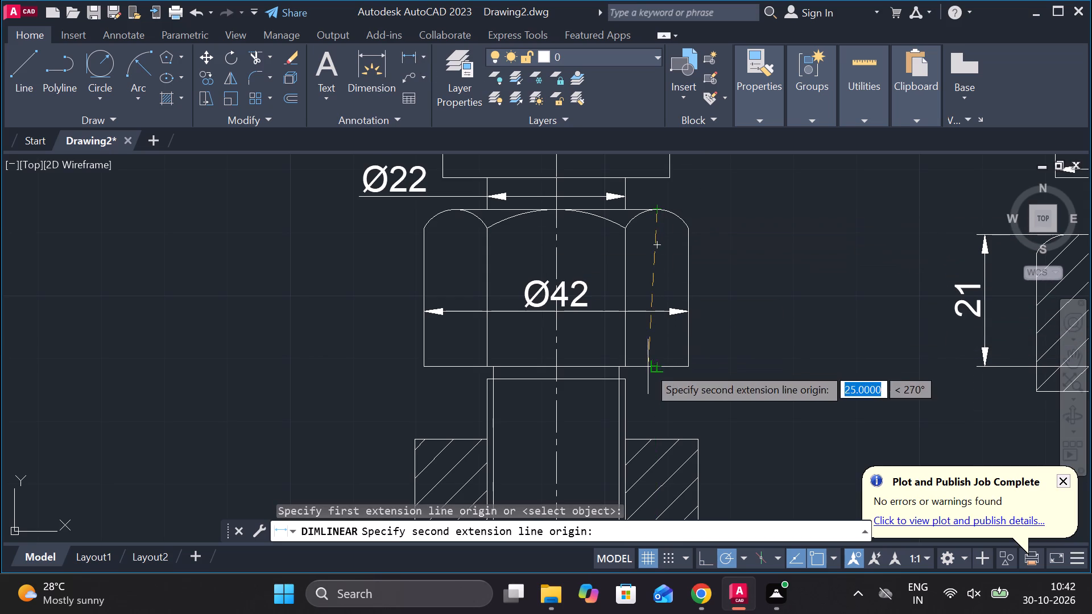
left_click(648, 367)
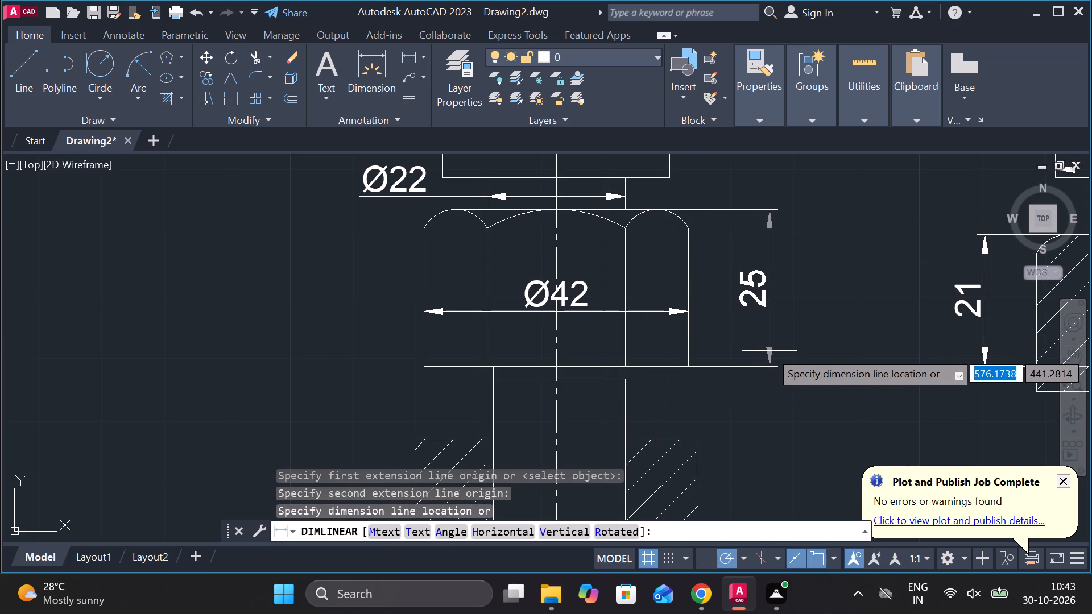
left_click(770, 351)
middle_click_drag(776, 422, 728, 361)
scroll(531, 302, "up", 2)
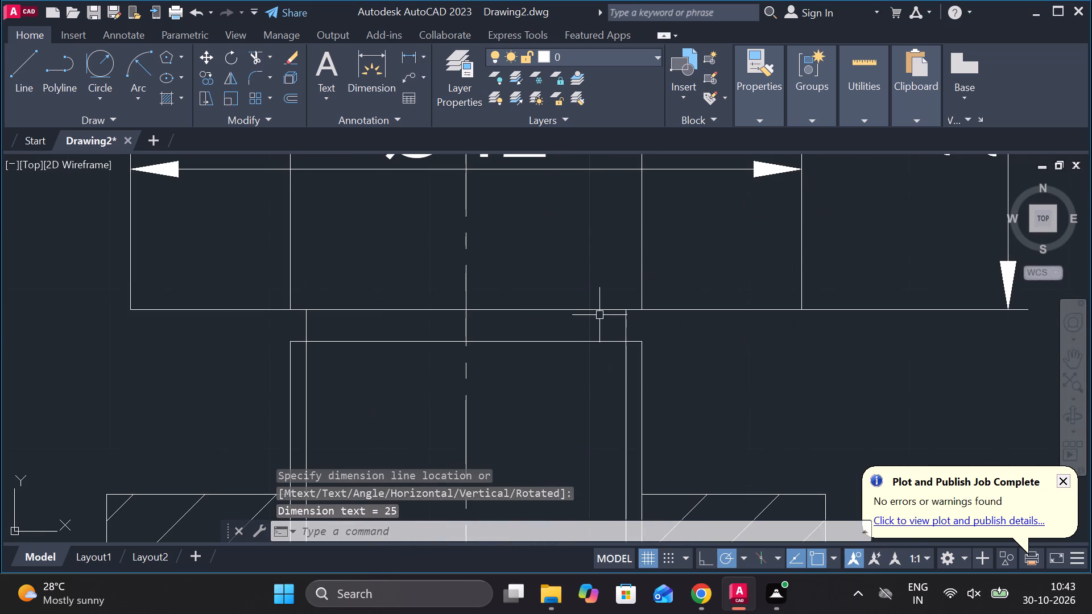
Add a vertical linear dimension for the 2 mm gap below the hex nut, in line with the nut's height dimension.
key("space")
left_click(627, 310)
left_click(625, 343)
scroll(747, 352, "down", 1)
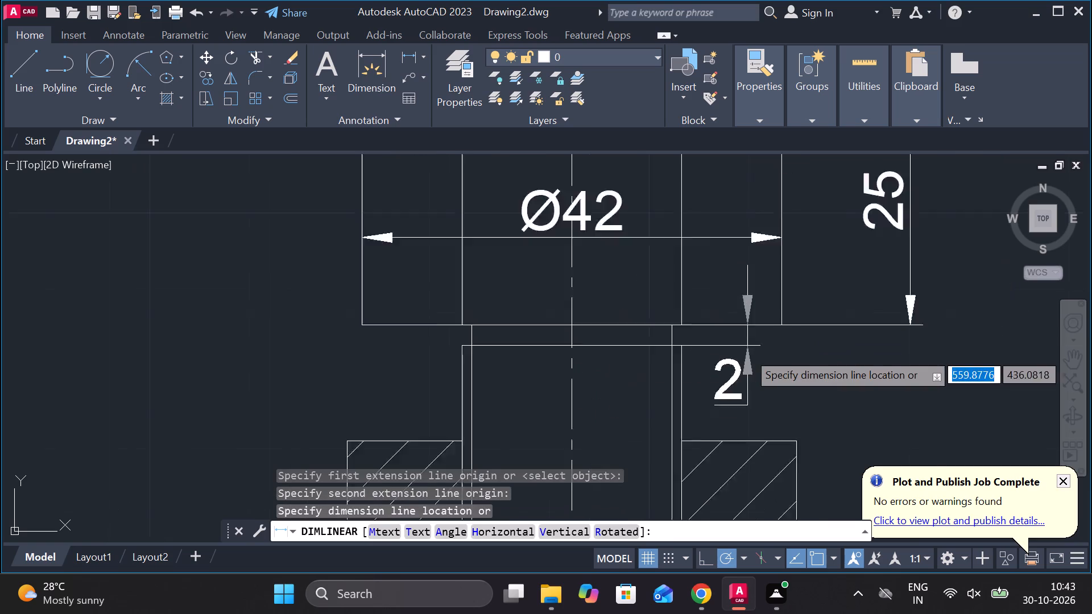
scroll(747, 352, "down", 1)
left_click(853, 339)
Dimension the hatched body's upper width just above its top edge and prefix the text with the diameter symbol so it reads Ø45.
middle_click_drag(861, 388, 692, 345)
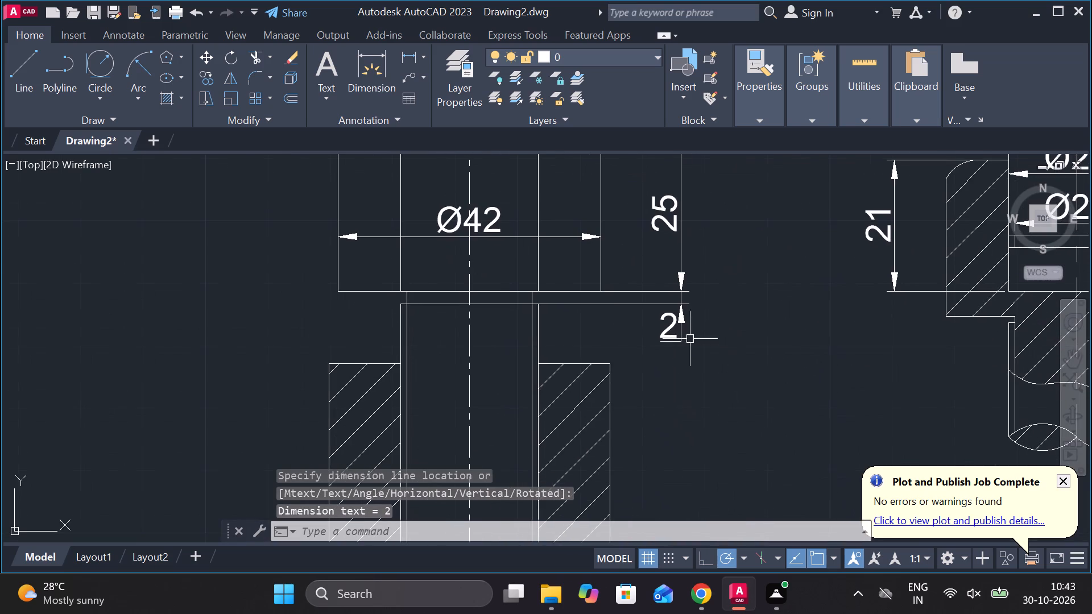
key("space")
left_click(327, 364)
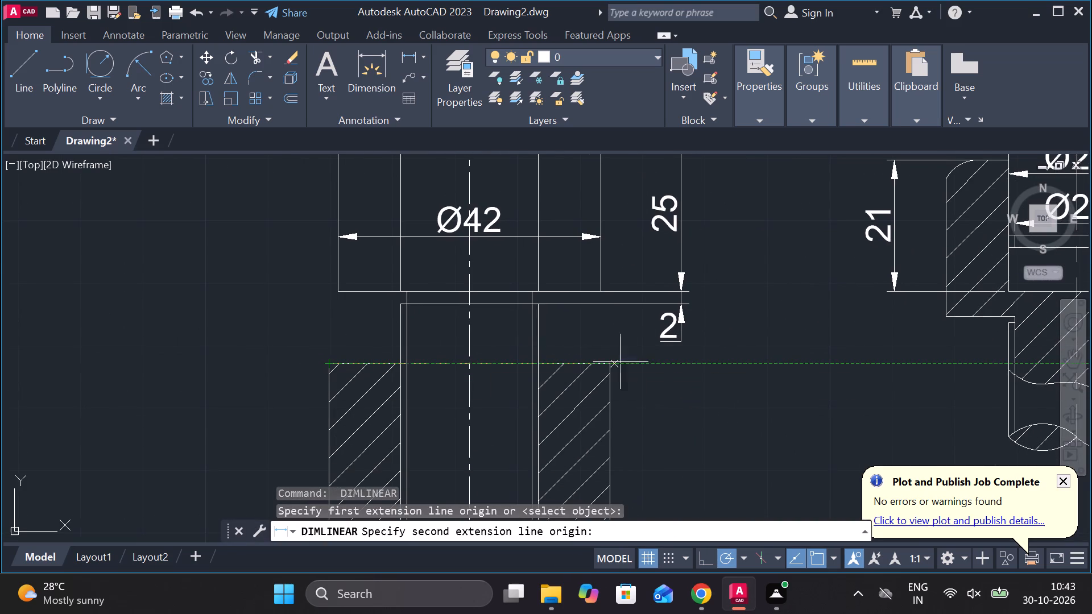
left_click(607, 363)
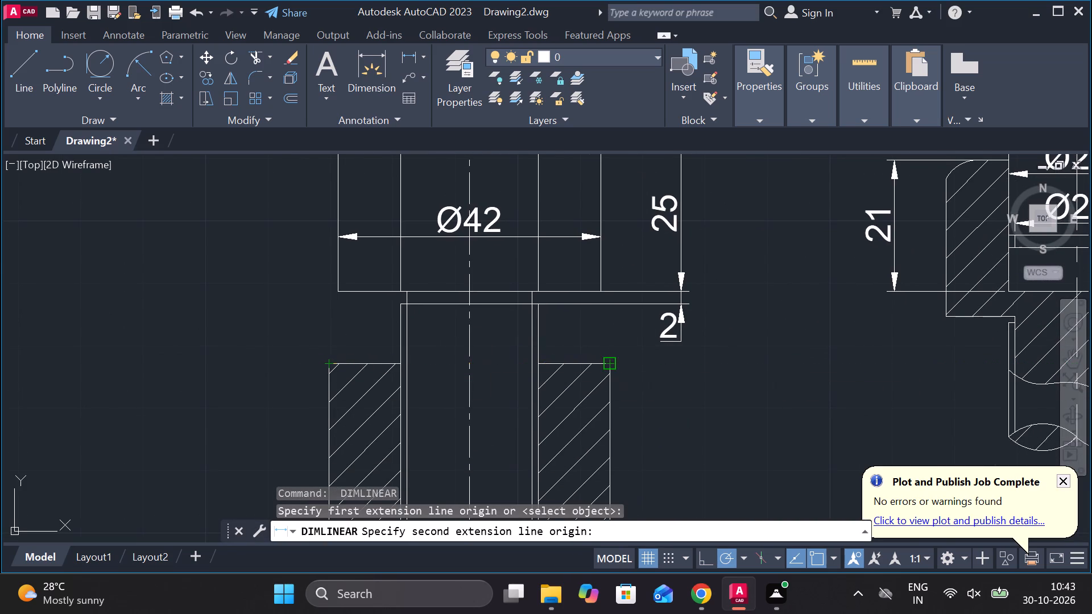
scroll(592, 347, "up", 1)
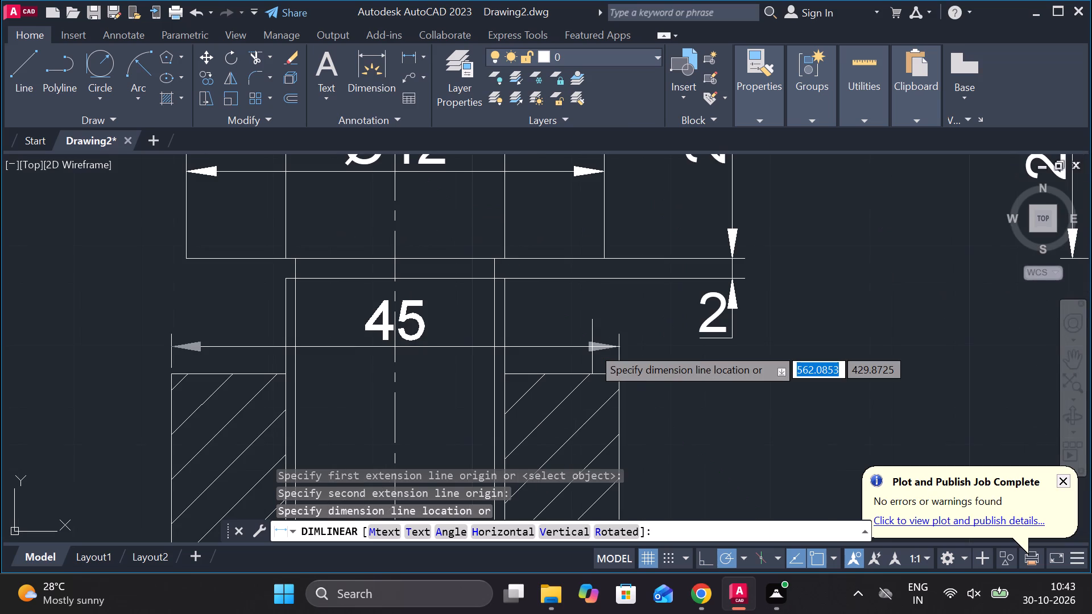
left_click(592, 347)
scroll(585, 347, "down", 1)
double_click(479, 334)
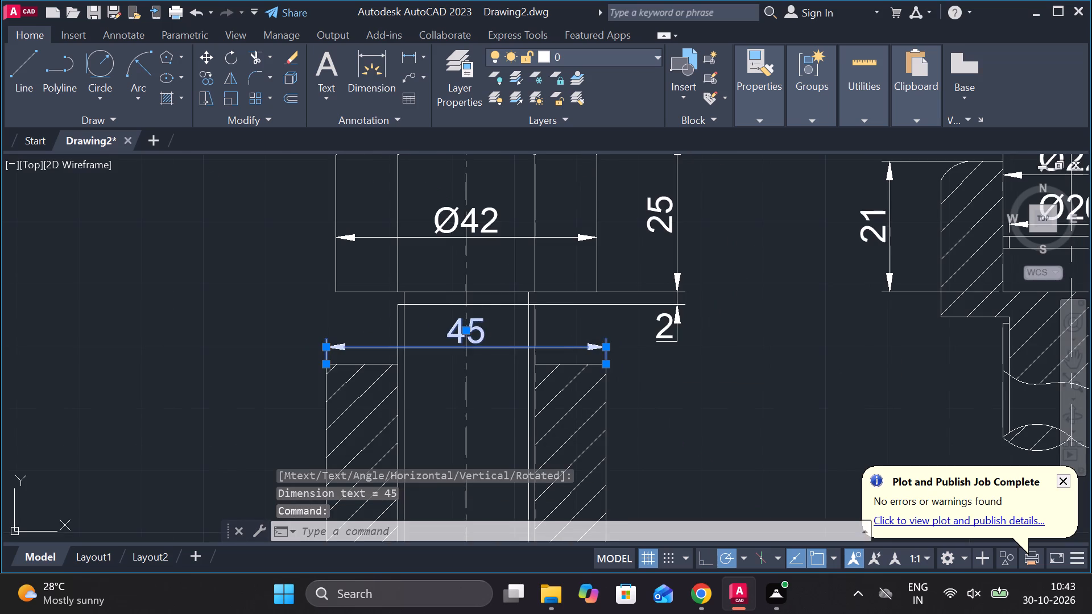
left_click(742, 102)
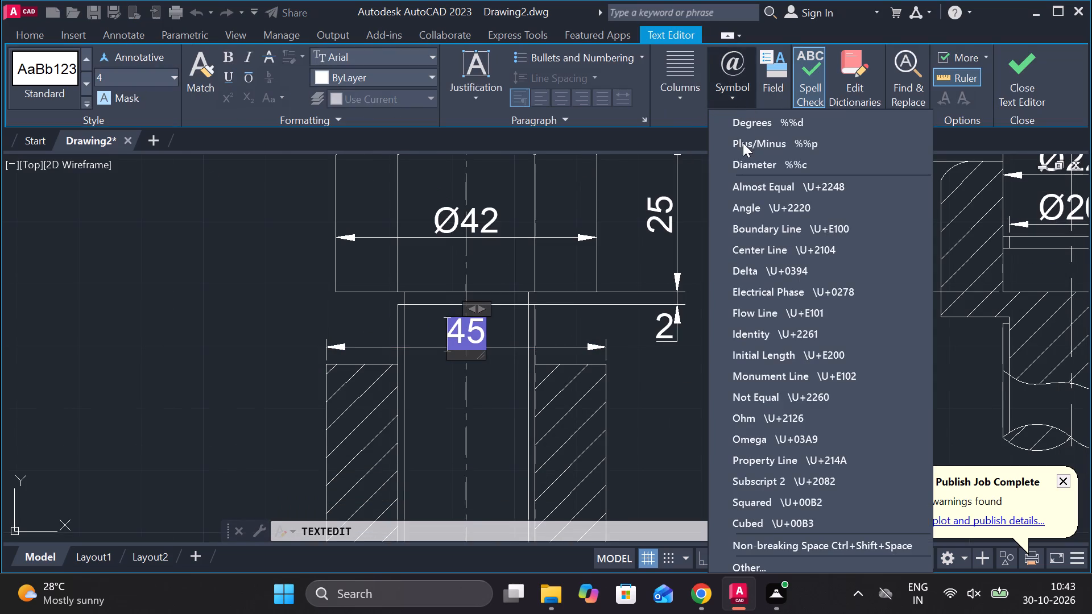
left_click(763, 159)
left_click(760, 392)
middle_click_drag(760, 392, 729, 314)
key("Escape")
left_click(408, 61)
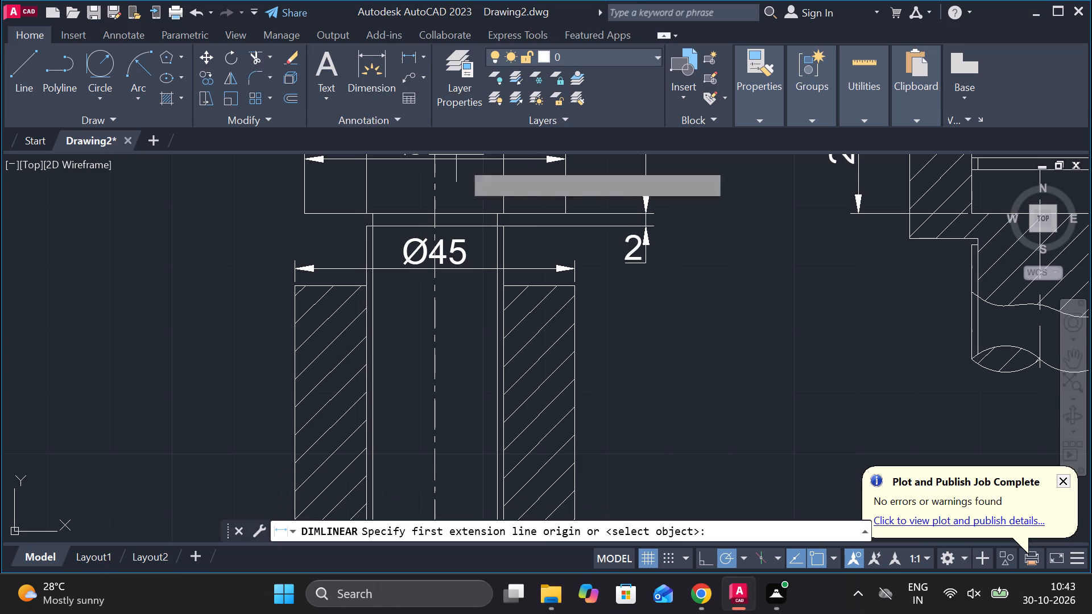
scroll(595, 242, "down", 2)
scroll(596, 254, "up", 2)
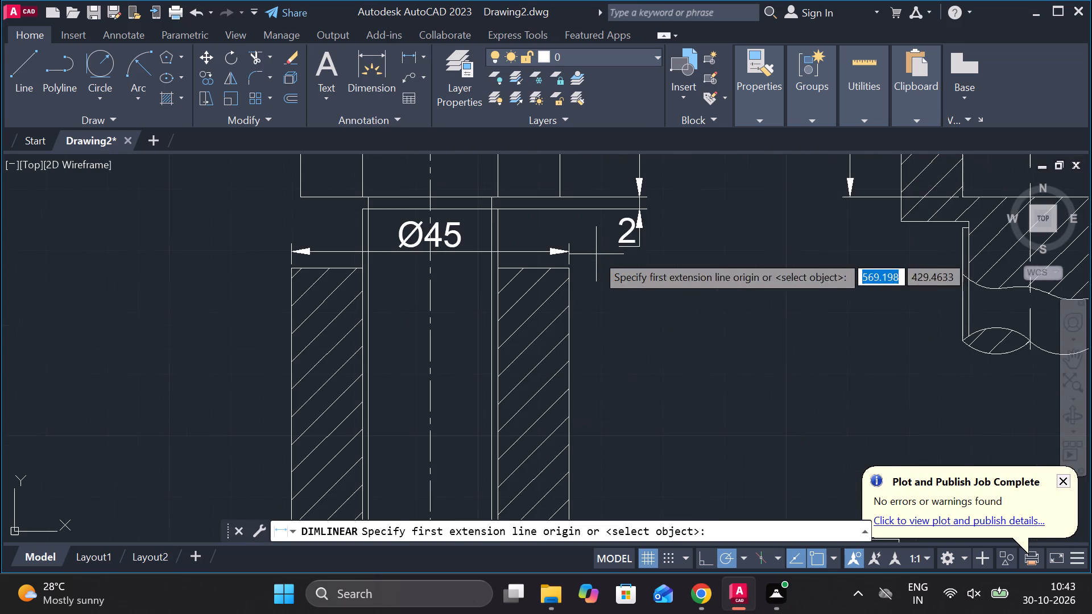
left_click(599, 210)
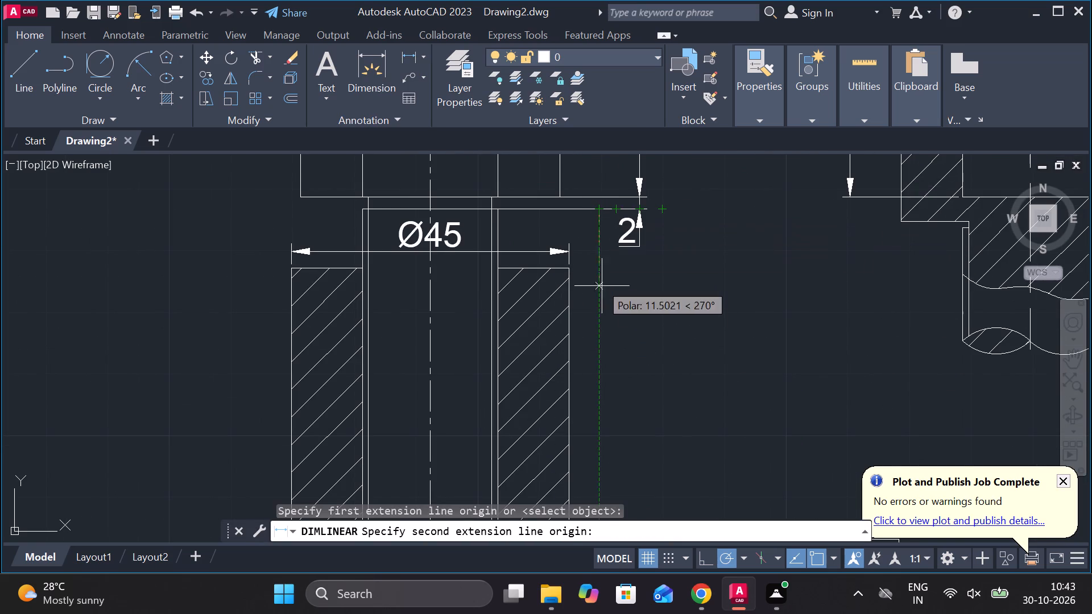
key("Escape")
Add a vertical linear dimension from the hex nut's bottom edge to the bolt shank's lower end, placed just outside the hatched body's upper part.
key("space")
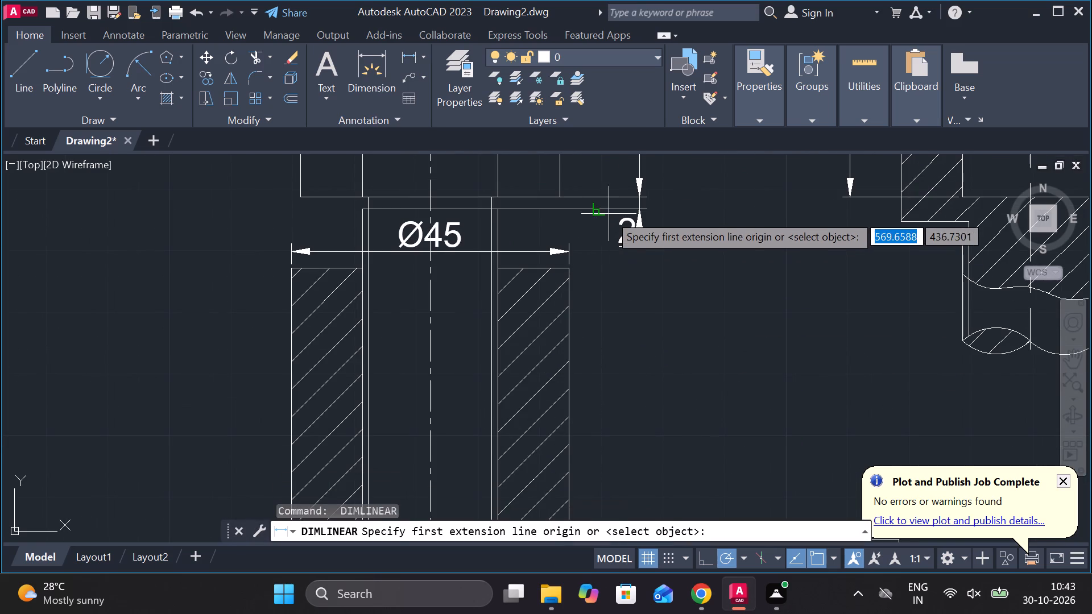
left_click(597, 200)
scroll(610, 318, "down", 2)
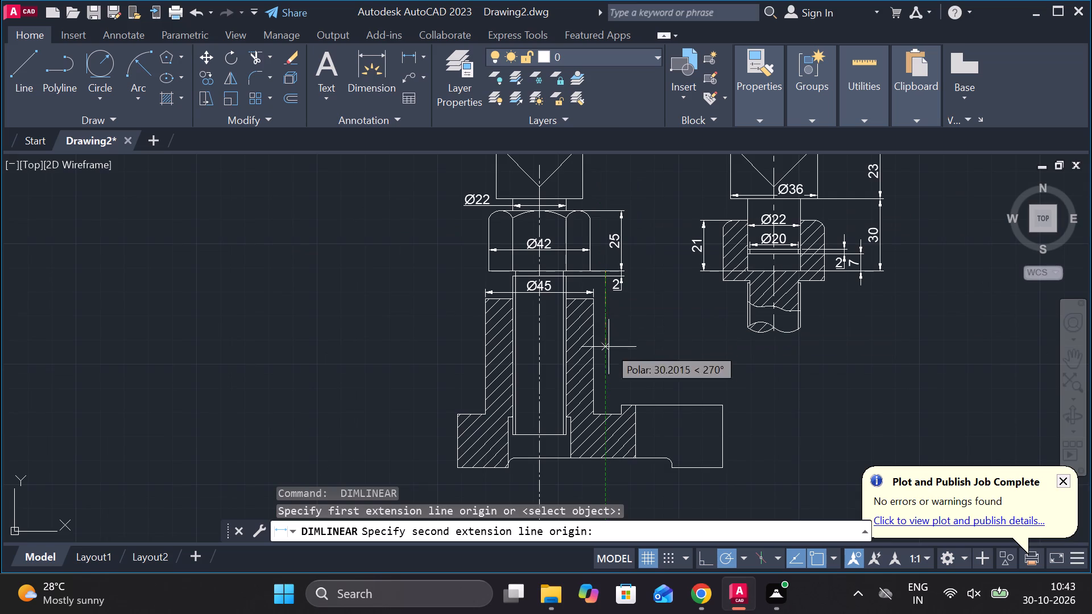
scroll(562, 435, "up", 3)
left_click(461, 438)
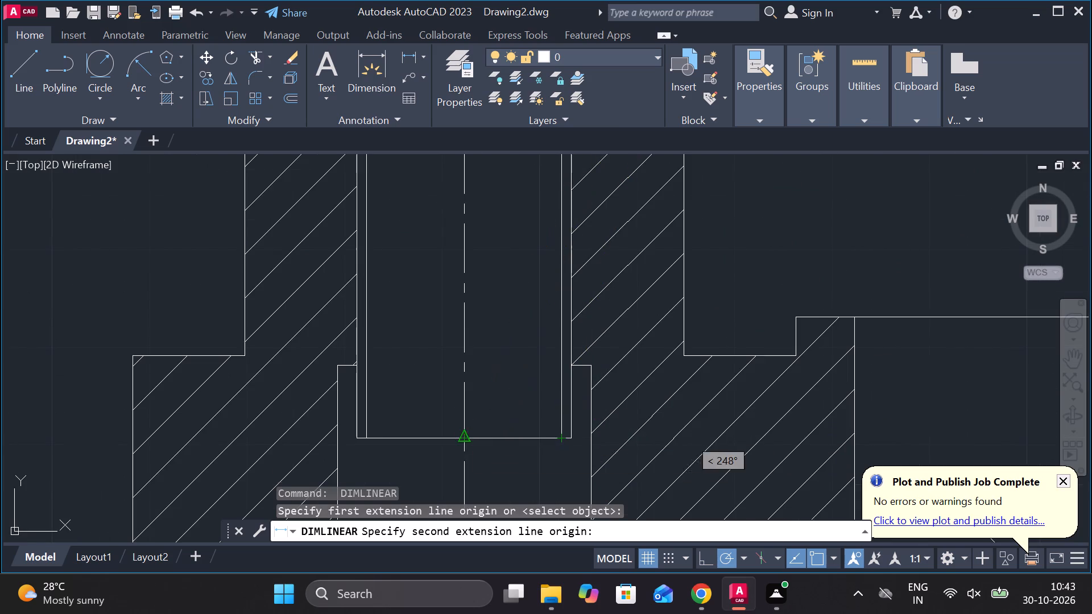
scroll(721, 317, "down", 2)
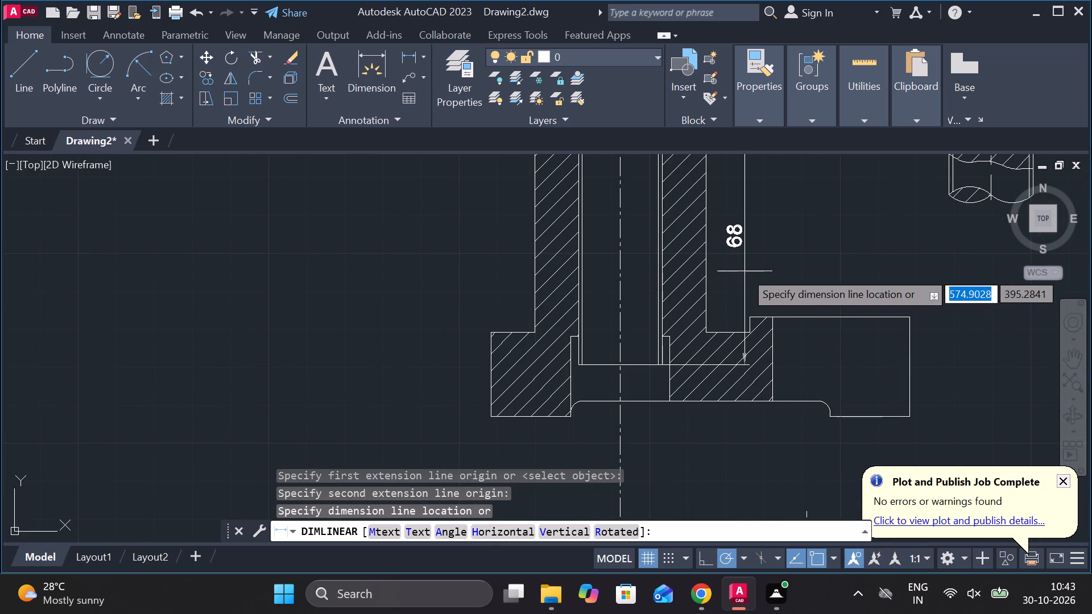
scroll(744, 271, "up", 2)
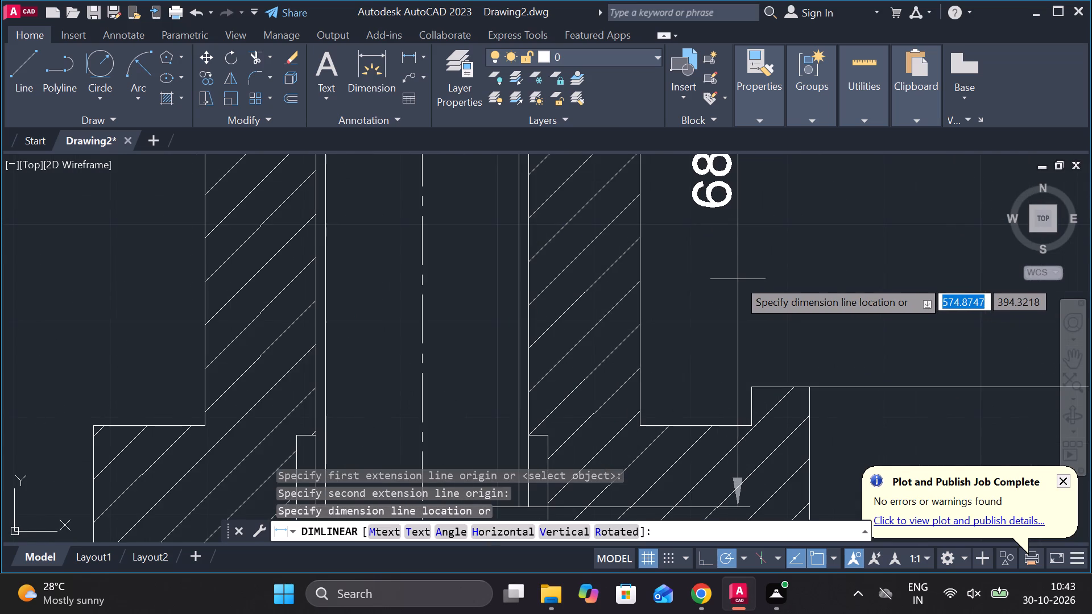
scroll(738, 279, "down", 3)
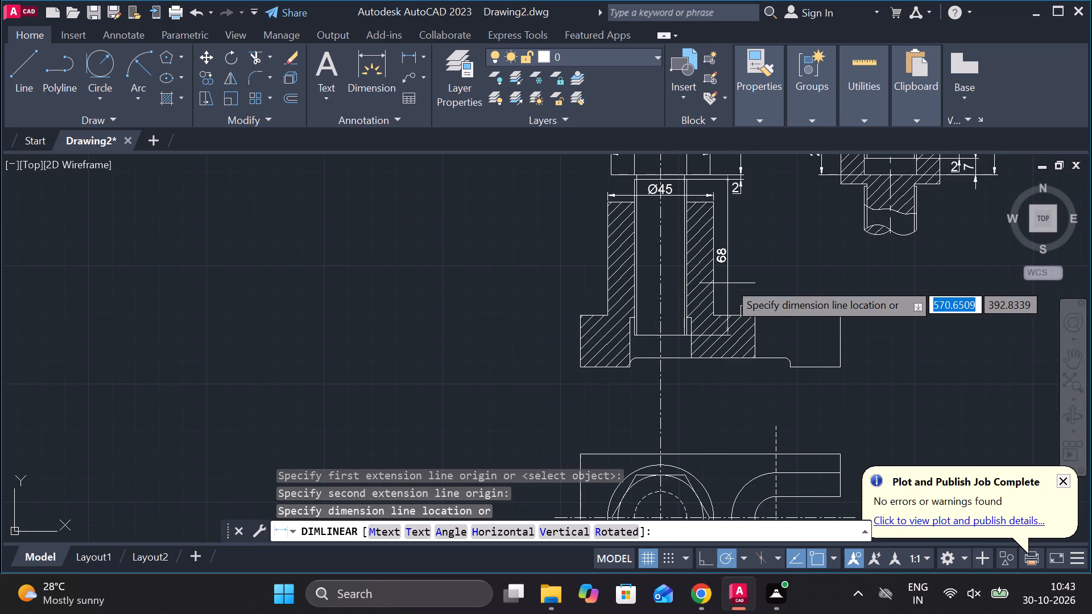
left_click(730, 281)
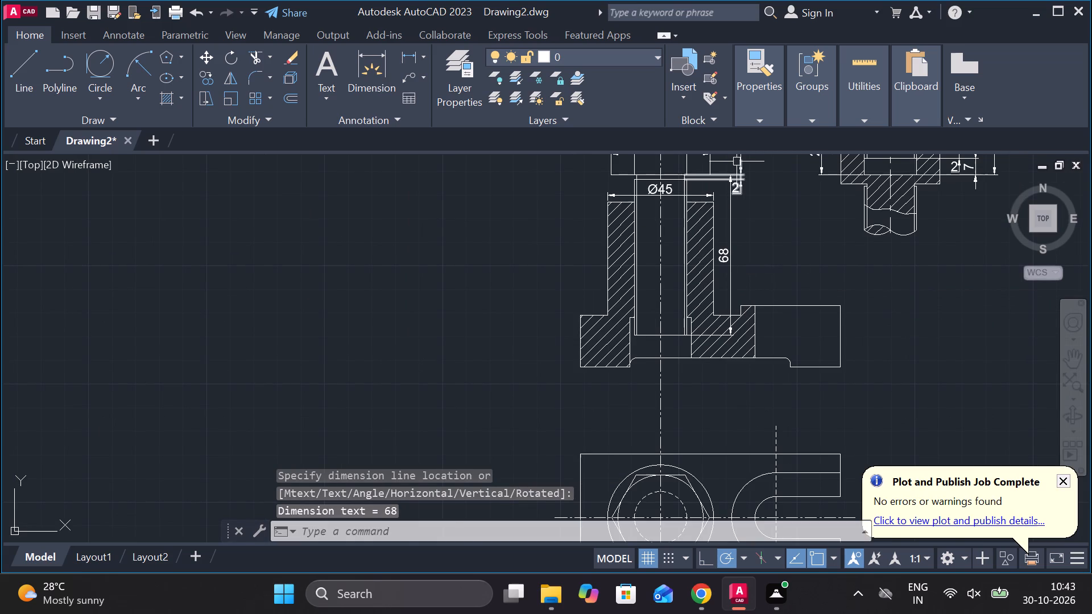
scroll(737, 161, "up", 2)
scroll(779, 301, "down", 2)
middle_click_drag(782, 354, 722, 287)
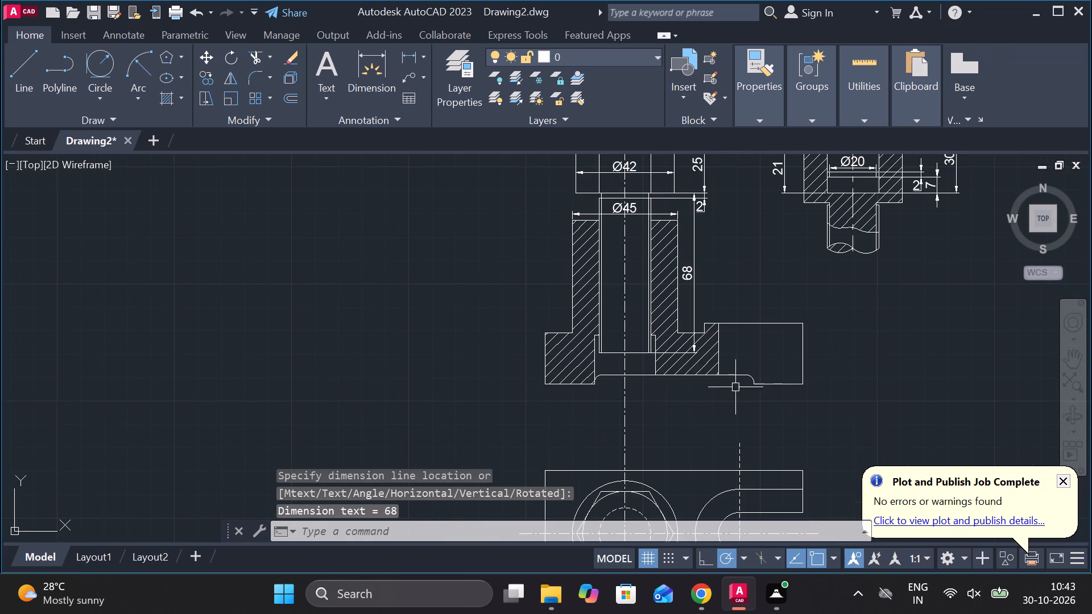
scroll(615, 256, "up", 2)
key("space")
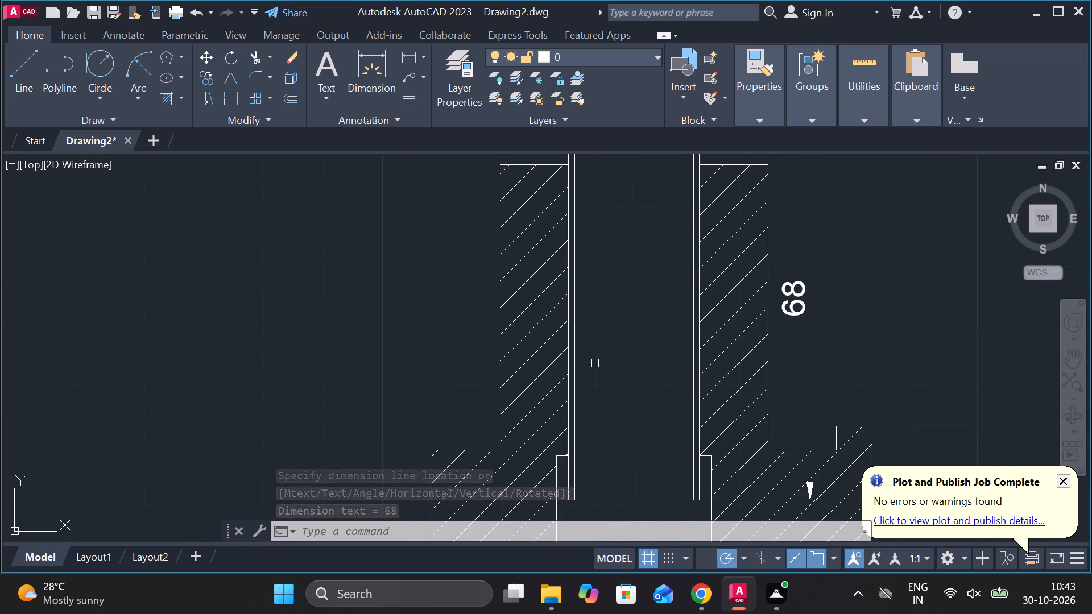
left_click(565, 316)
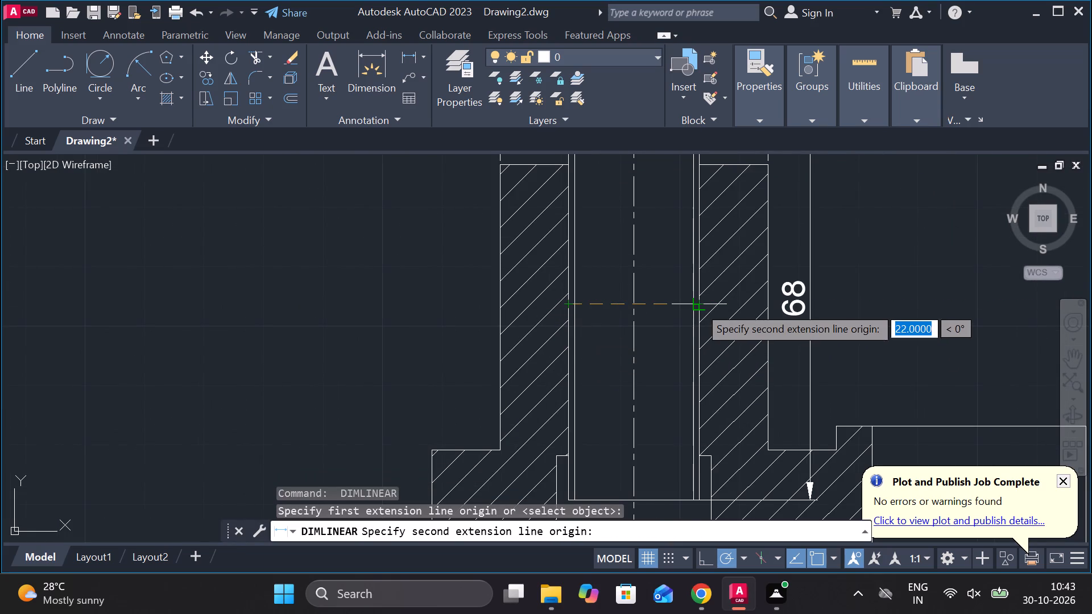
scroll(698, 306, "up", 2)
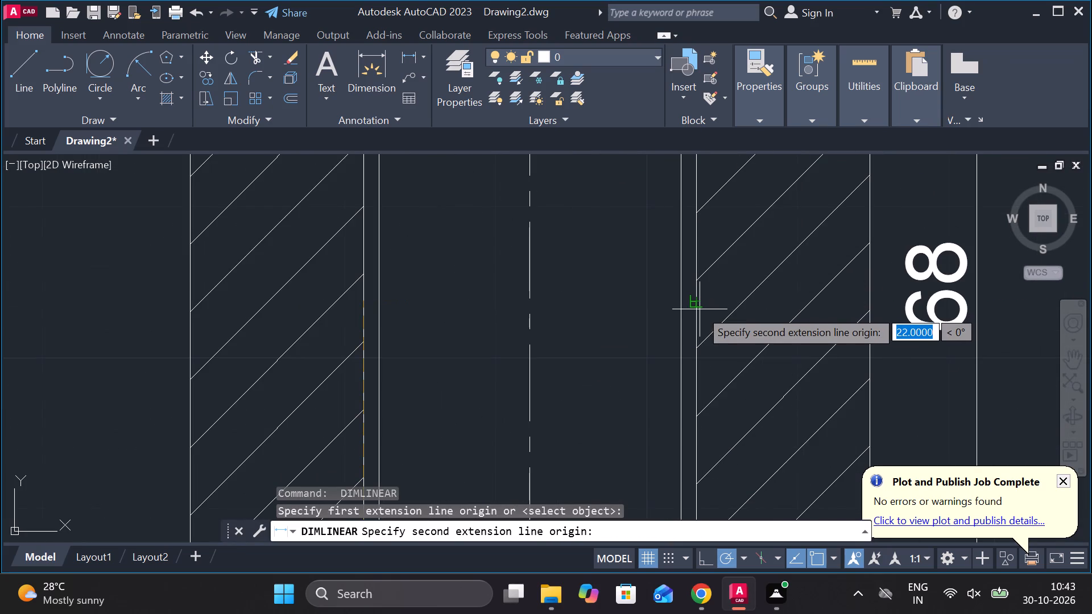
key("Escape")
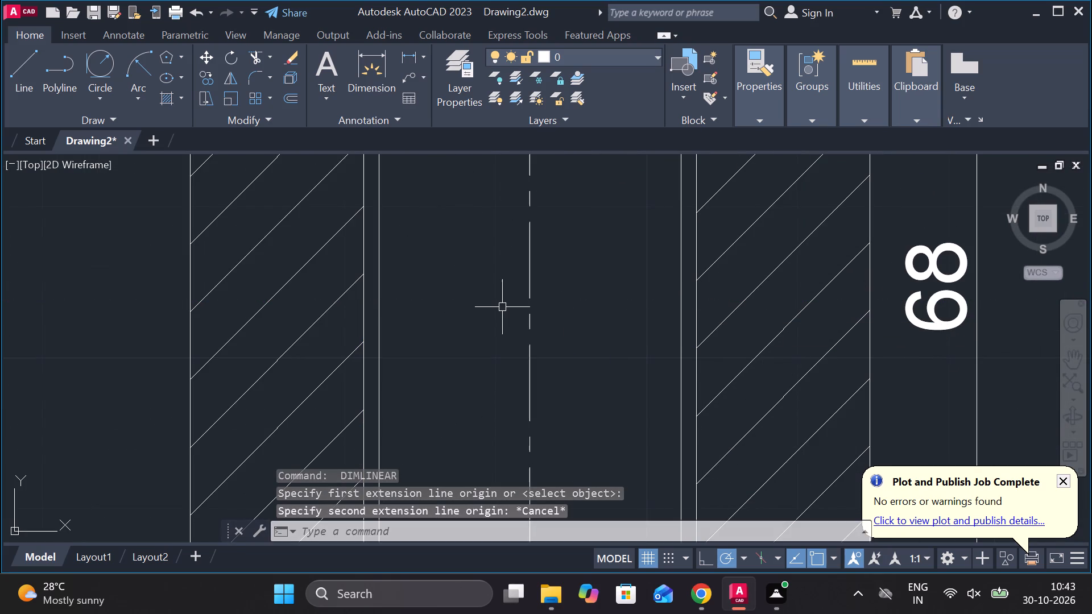
Dimension the threaded shank's outer width inside the hatched body and edit the text to read M22*4.
key("space")
left_click(359, 306)
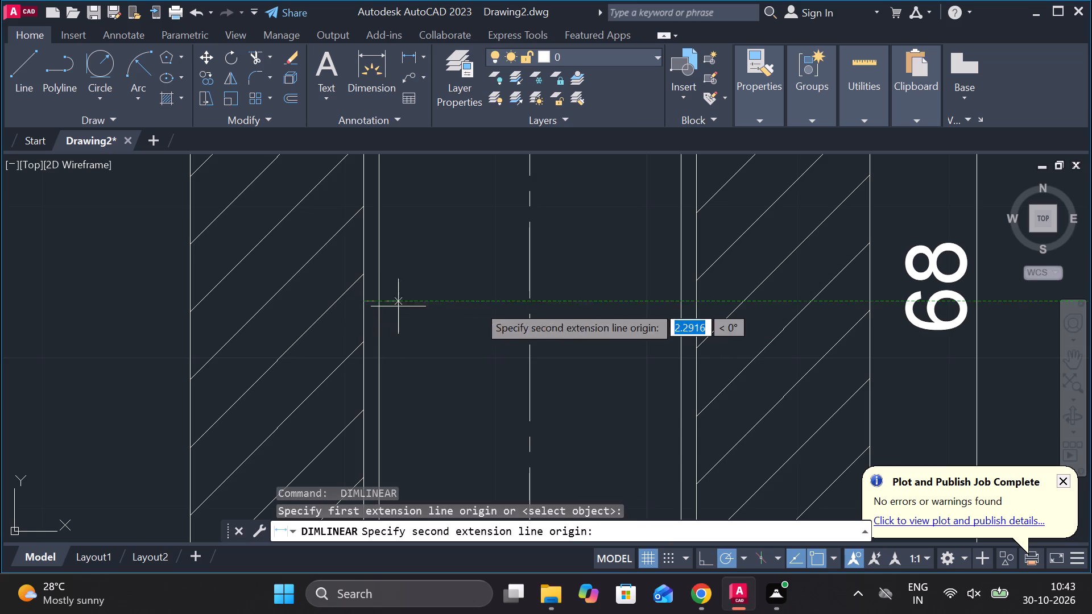
left_click(701, 297)
left_click(552, 305)
double_click(553, 289)
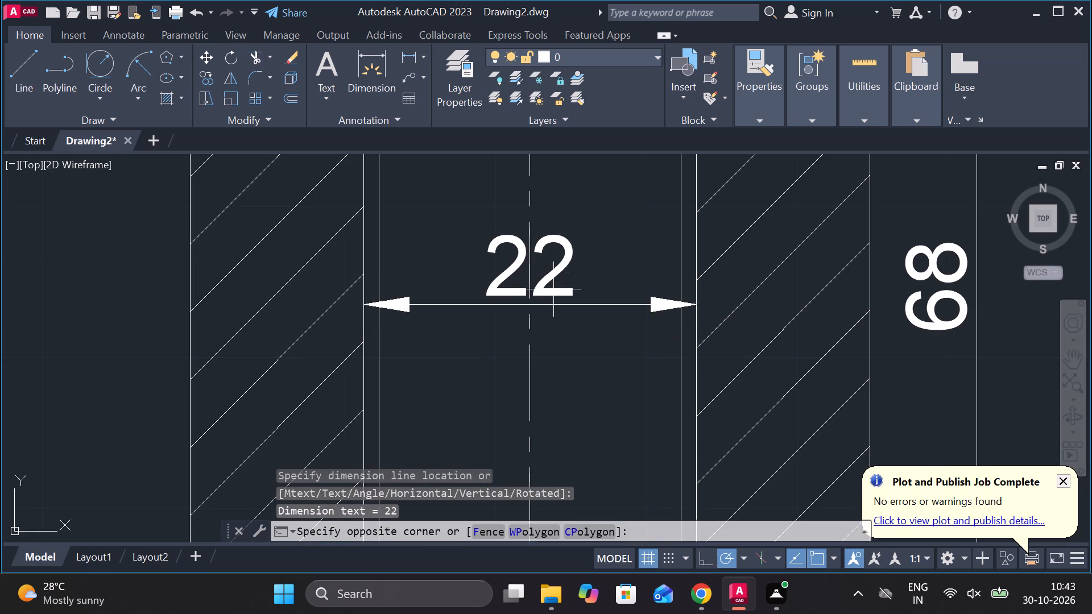
key("Escape")
double_click(553, 280)
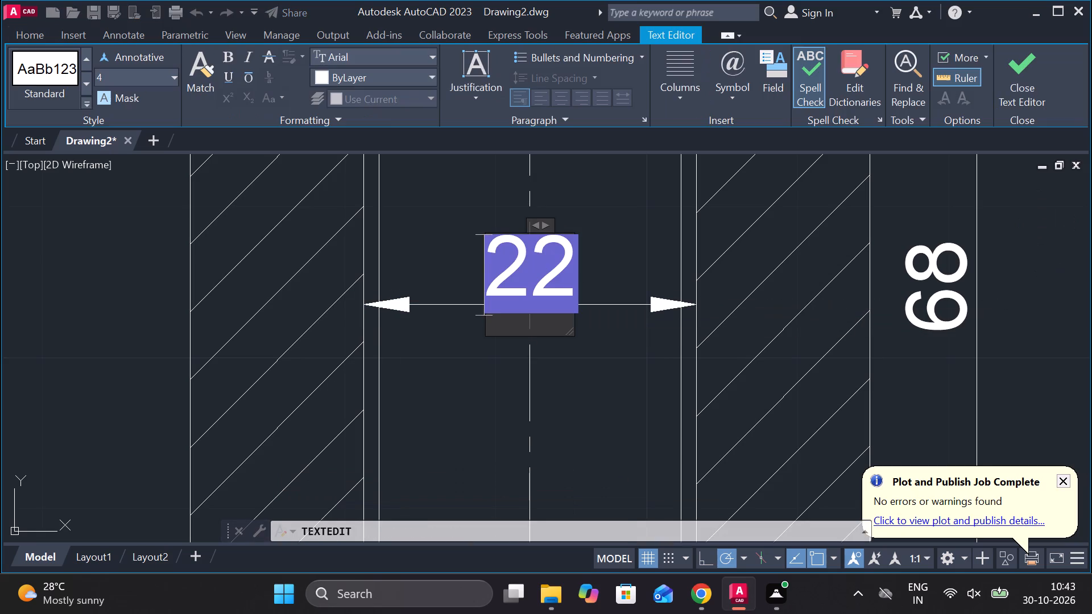
key("m")
key("Right")
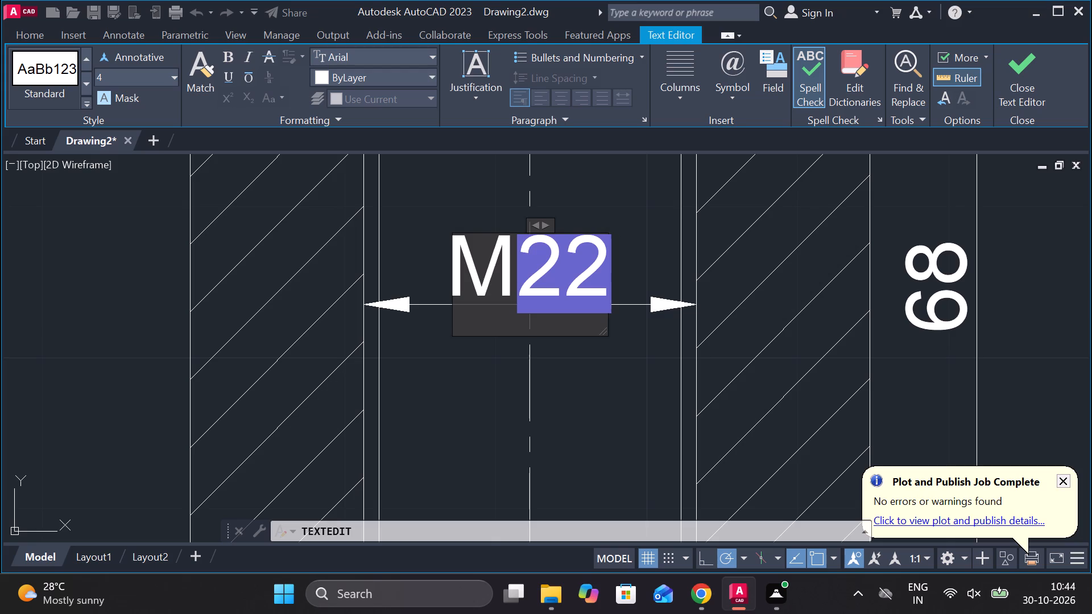
key("shift+asterisk")
key("4")
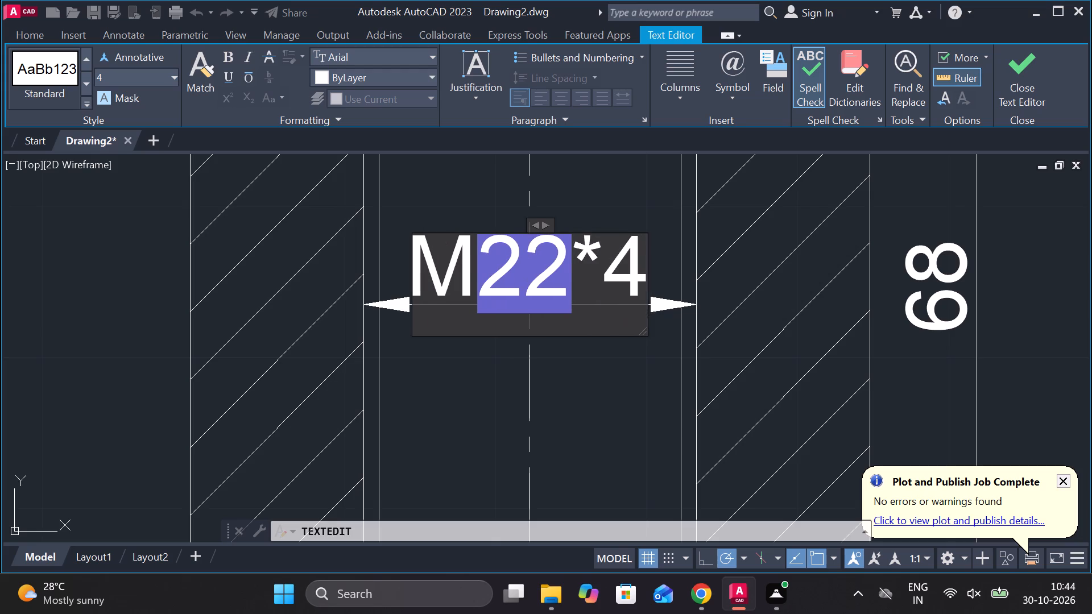
triple_click(1030, 69)
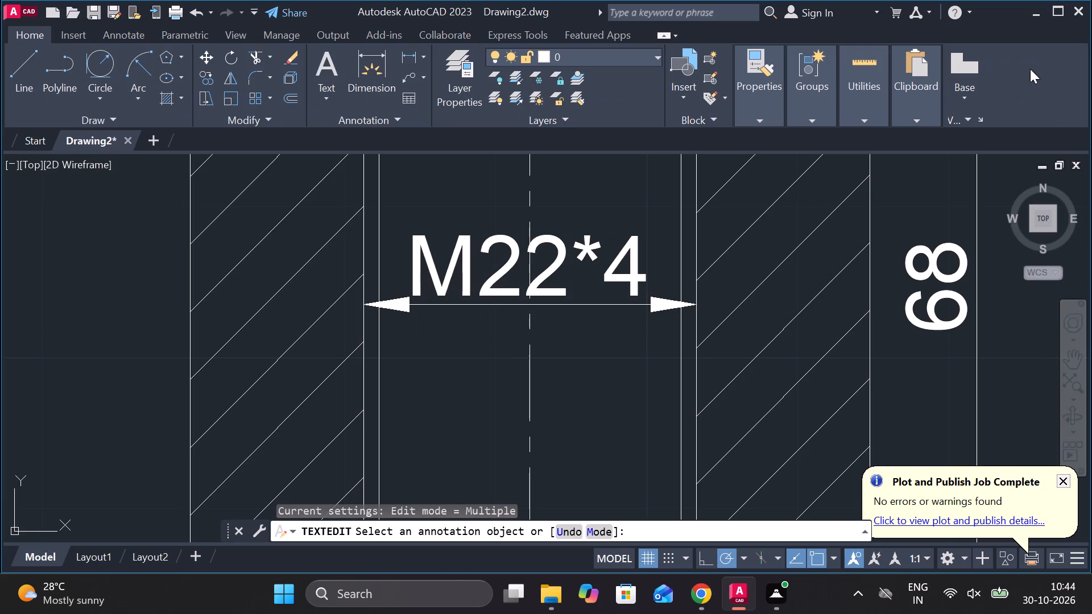
Dimension the recess width between the hatched faces below the bolt's end and prefix the text with the diameter symbol so it reads Ø26.
scroll(652, 405, "down", 2)
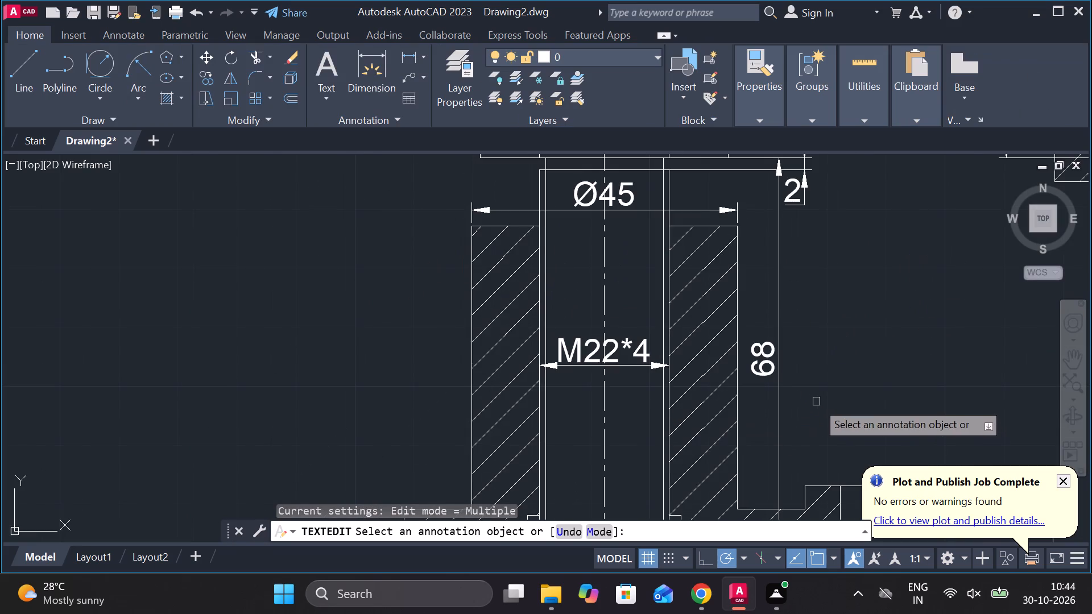
scroll(776, 256, "down", 2)
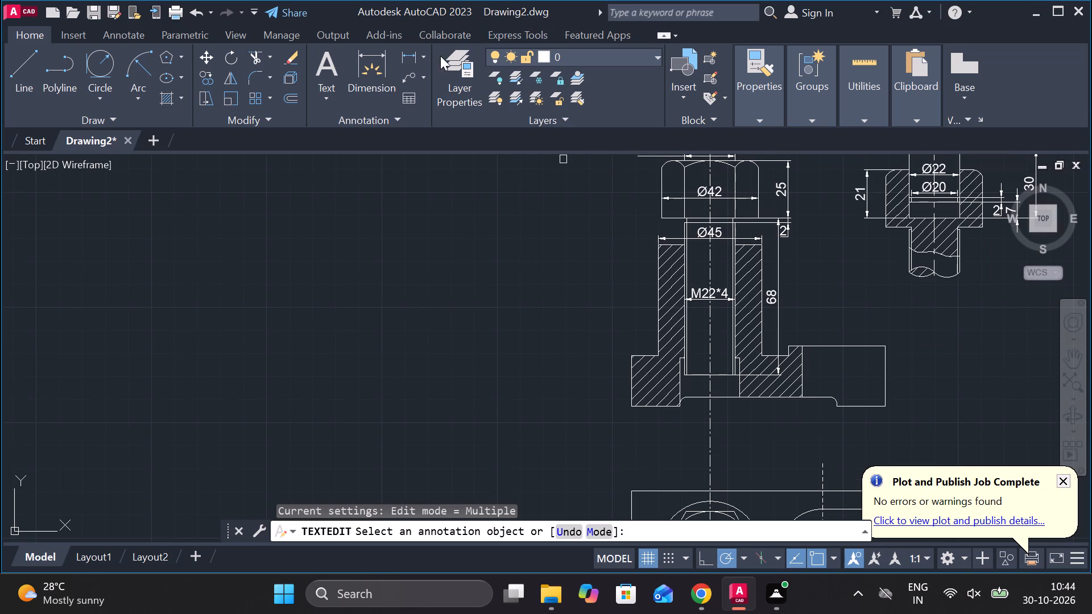
left_click(409, 57)
scroll(675, 414, "up", 2)
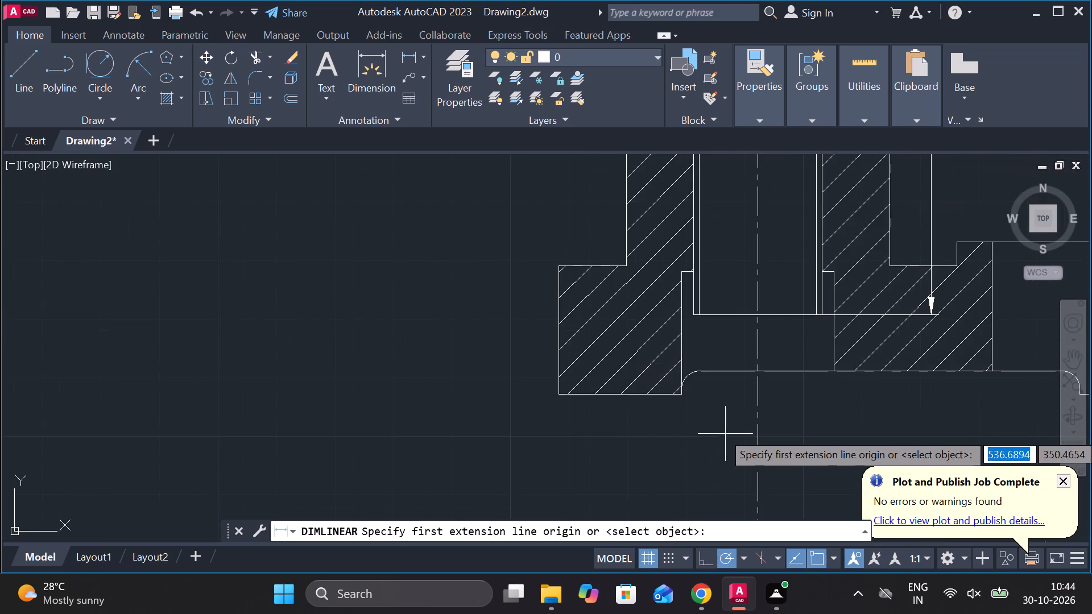
scroll(709, 424, "up", 2)
middle_click_drag(706, 433, 558, 489)
left_click(497, 292)
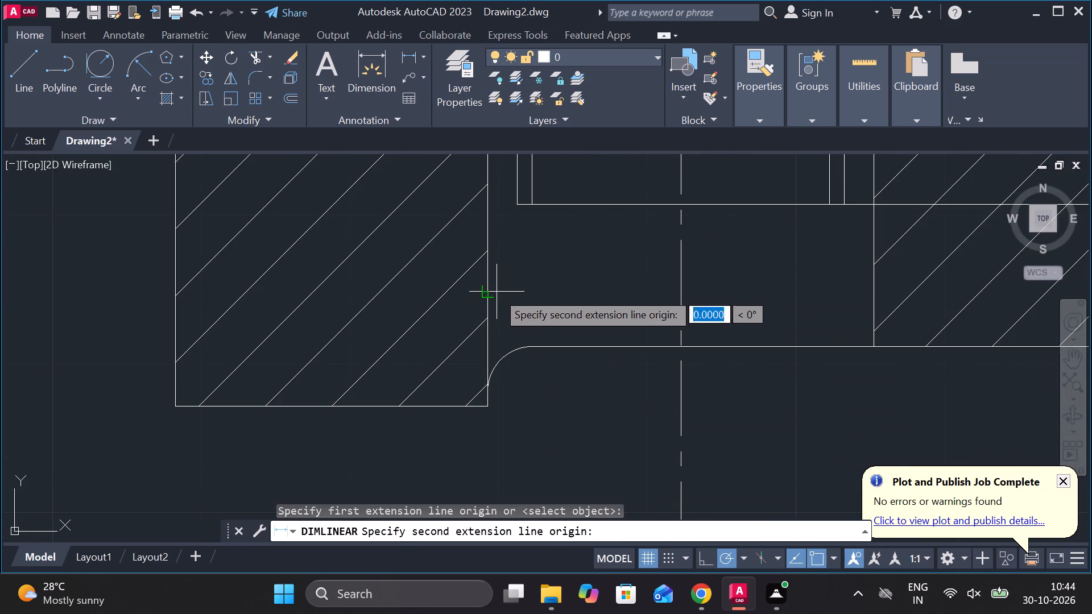
left_click(873, 293)
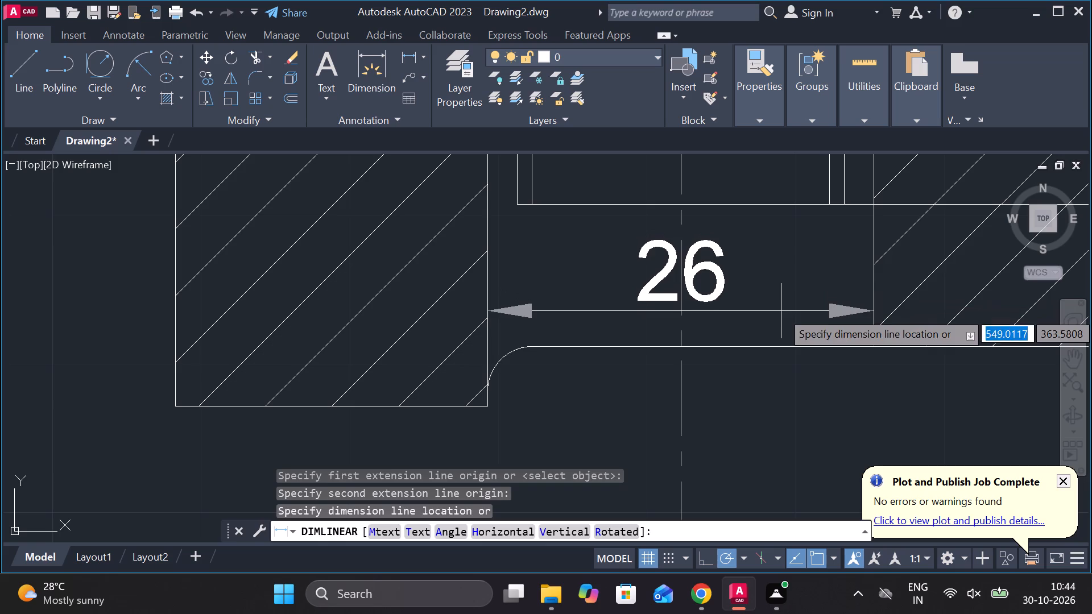
left_click(781, 311)
double_click(724, 292)
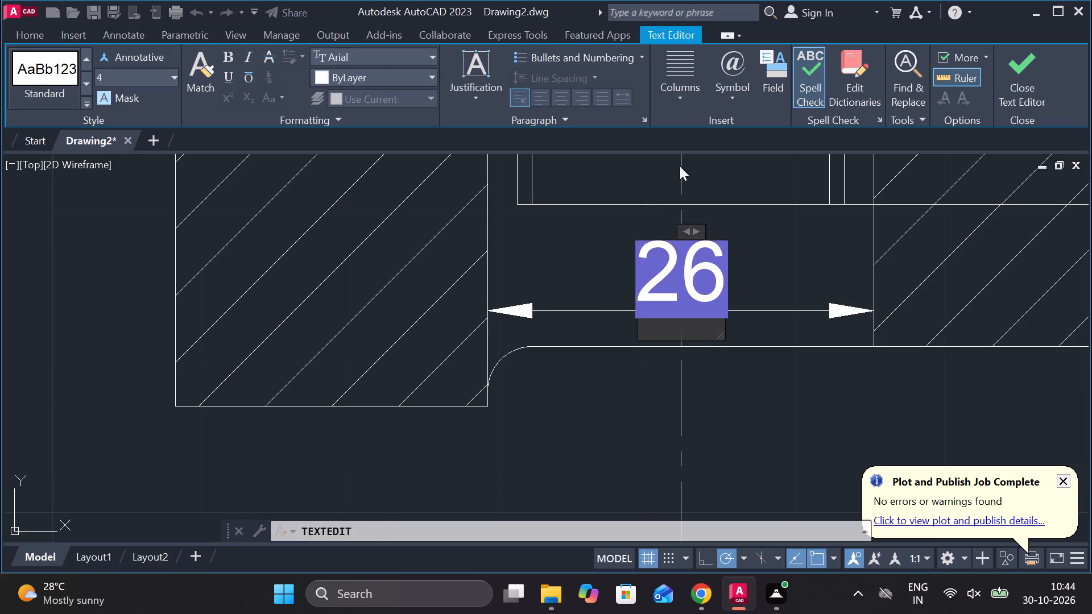
left_click(736, 98)
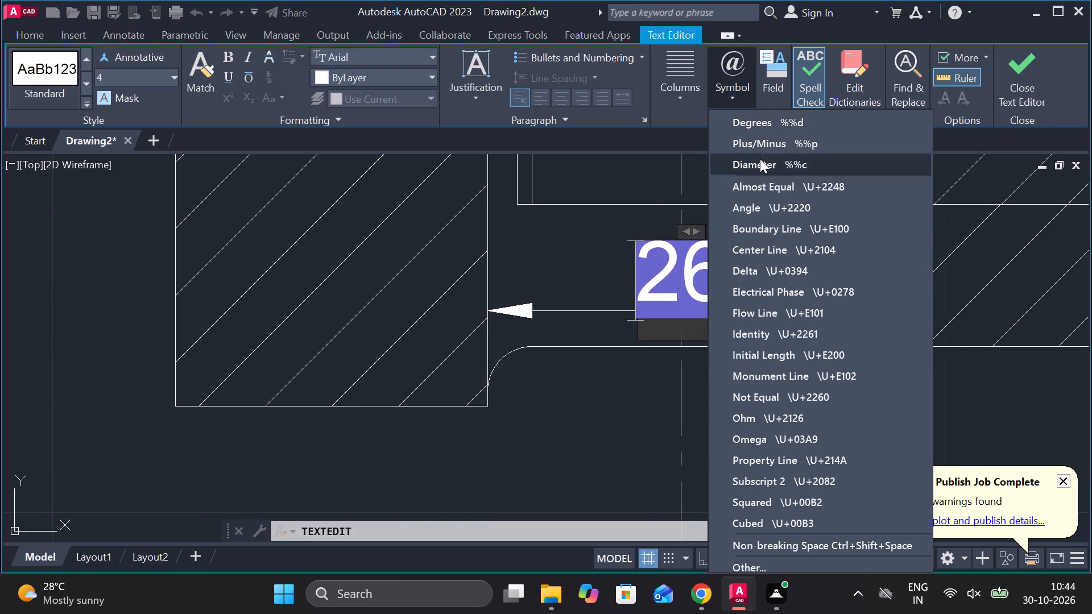
left_click(760, 159)
left_click(995, 105)
left_click(1004, 93)
left_click(1007, 93)
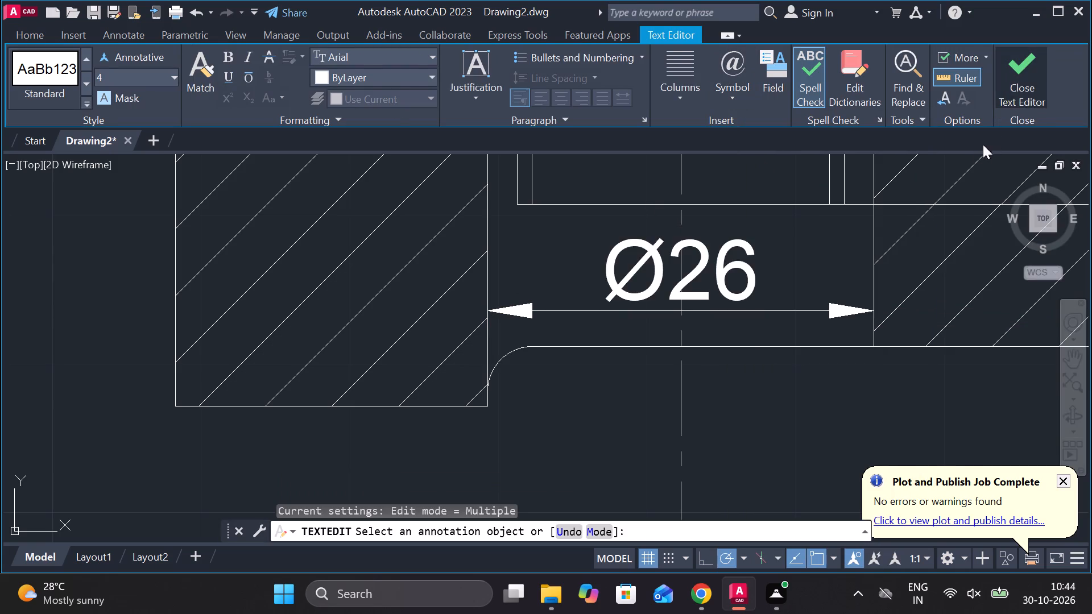
Add a vertical linear dimension for the hatched body's upper part, from its top-left corner to the base shoulder, placed outside the base's left edge.
scroll(643, 209, "down", 2)
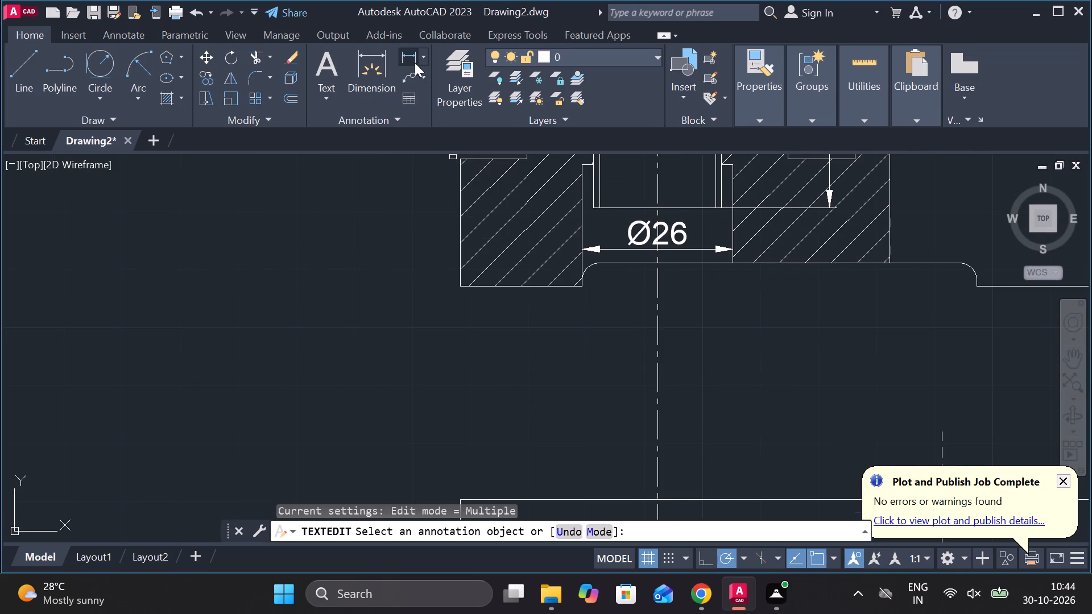
left_click(410, 55)
middle_click_drag(418, 223, 398, 397)
scroll(510, 291, "down", 1)
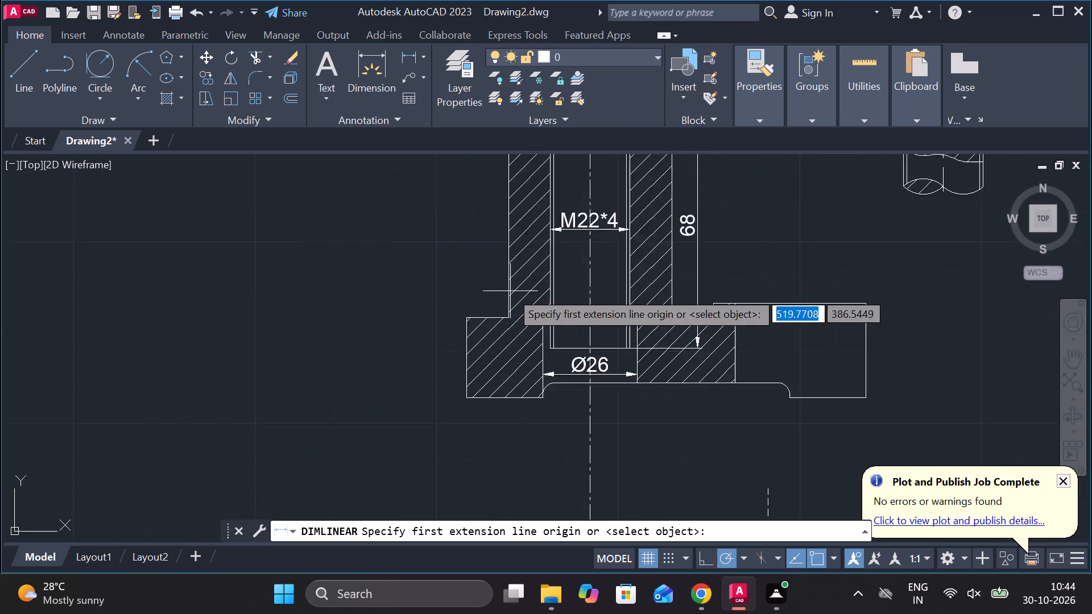
scroll(510, 291, "down", 1)
scroll(499, 213, "up", 3)
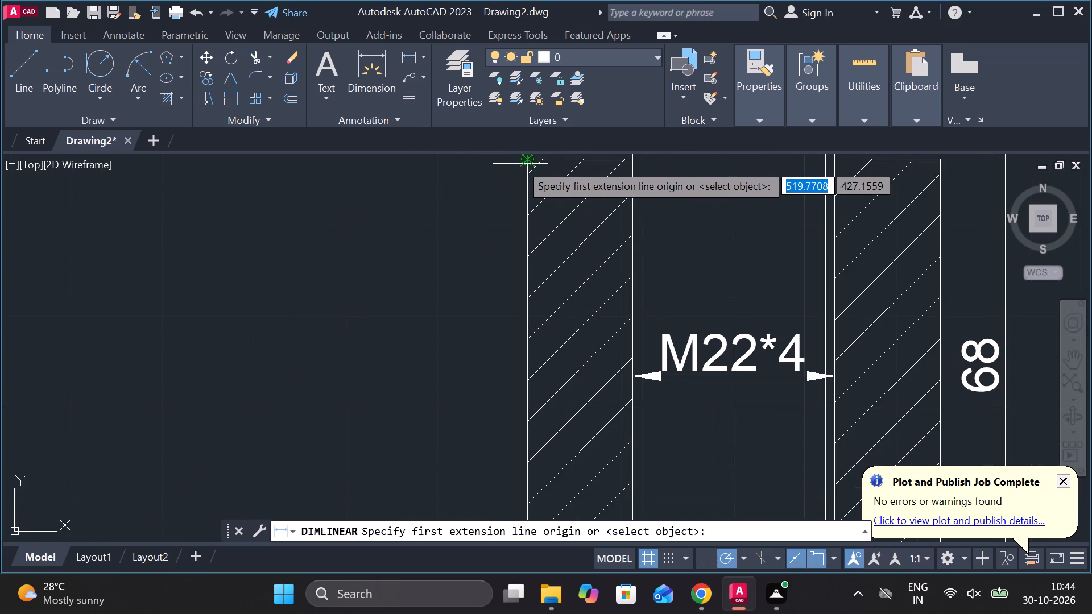
left_click(534, 159)
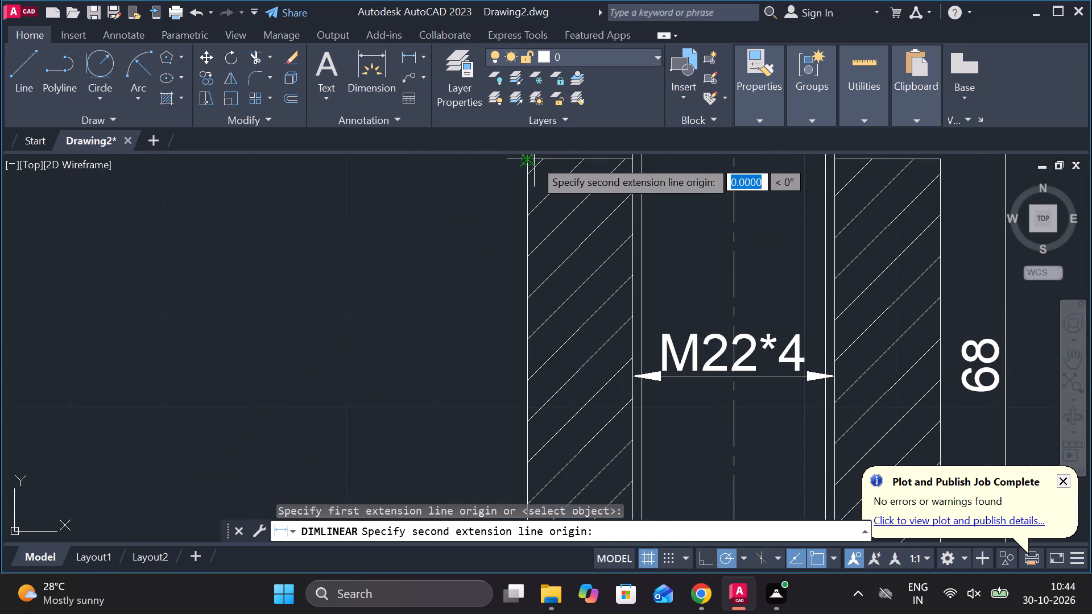
scroll(534, 159, "down", 3)
left_click(533, 263)
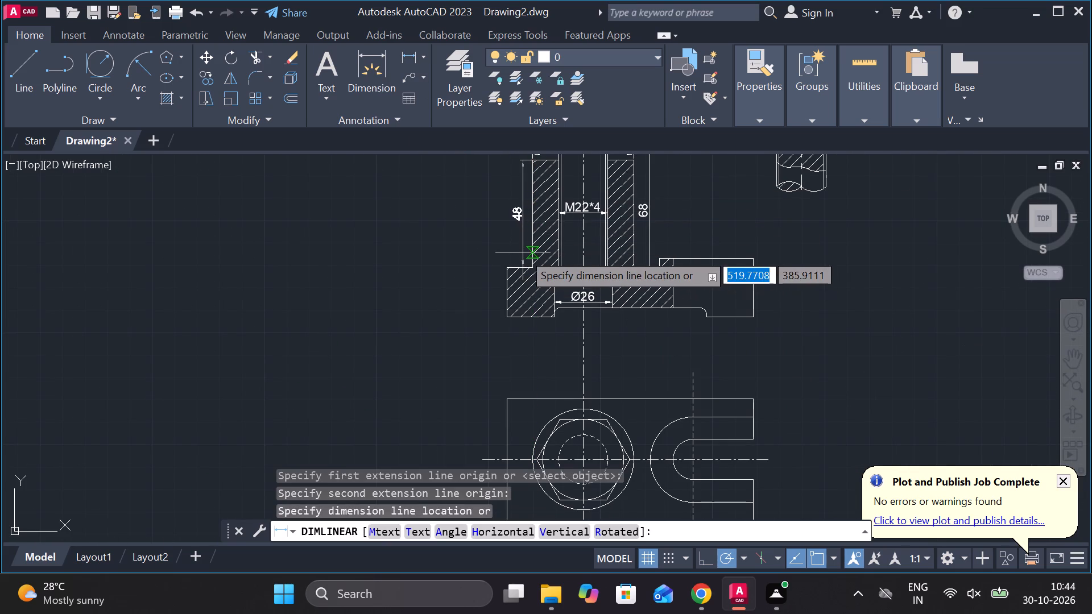
scroll(475, 247, "up", 2)
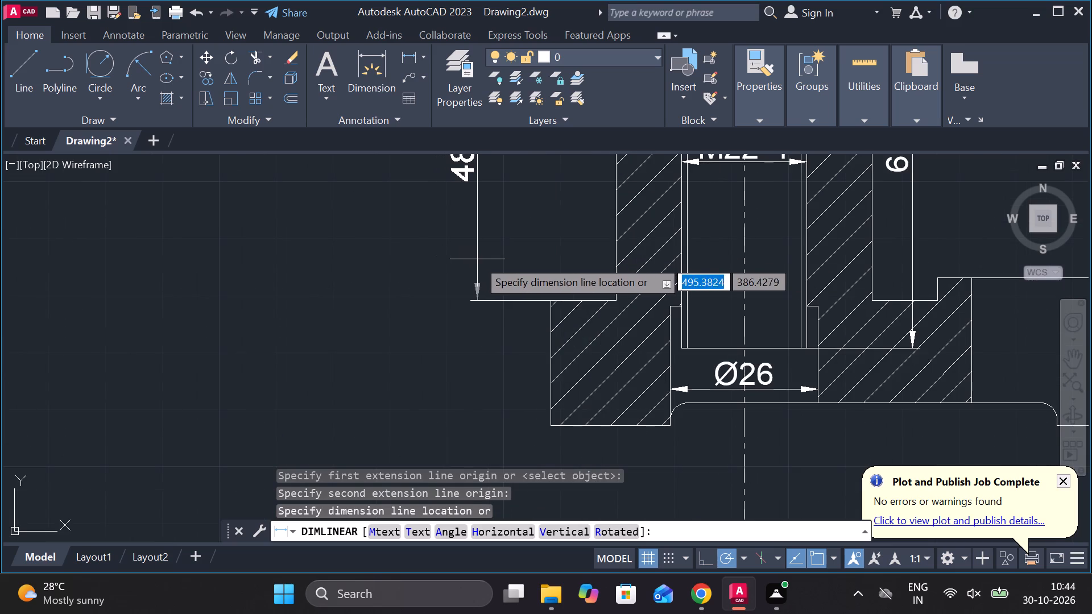
left_click(477, 259)
Add a vertical linear dimension for the base's left end height, in line with the upper part's height dimension.
key("space")
left_click(549, 431)
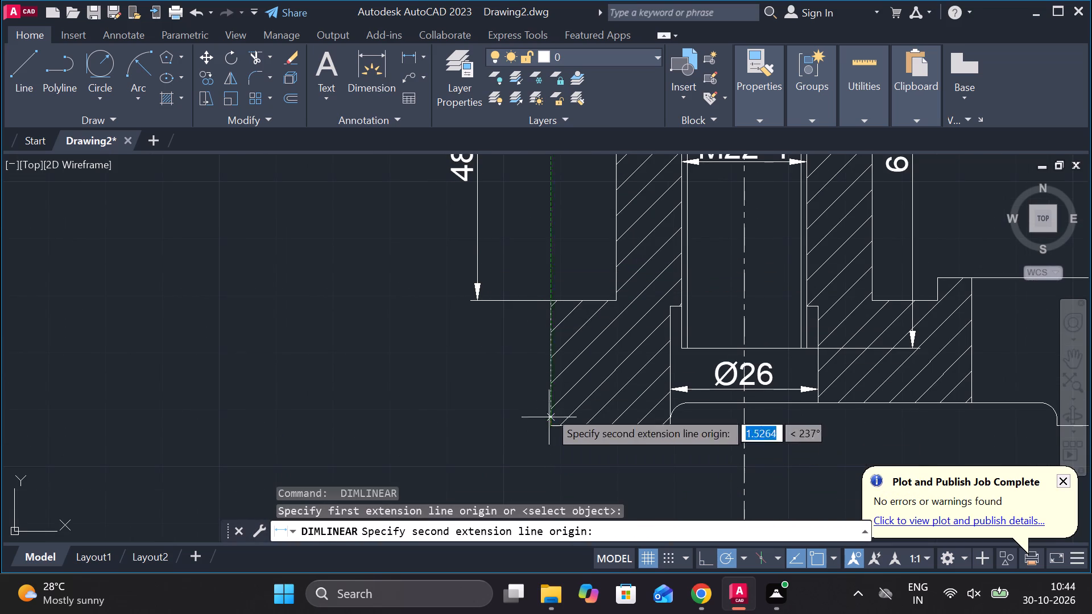
left_click(551, 295)
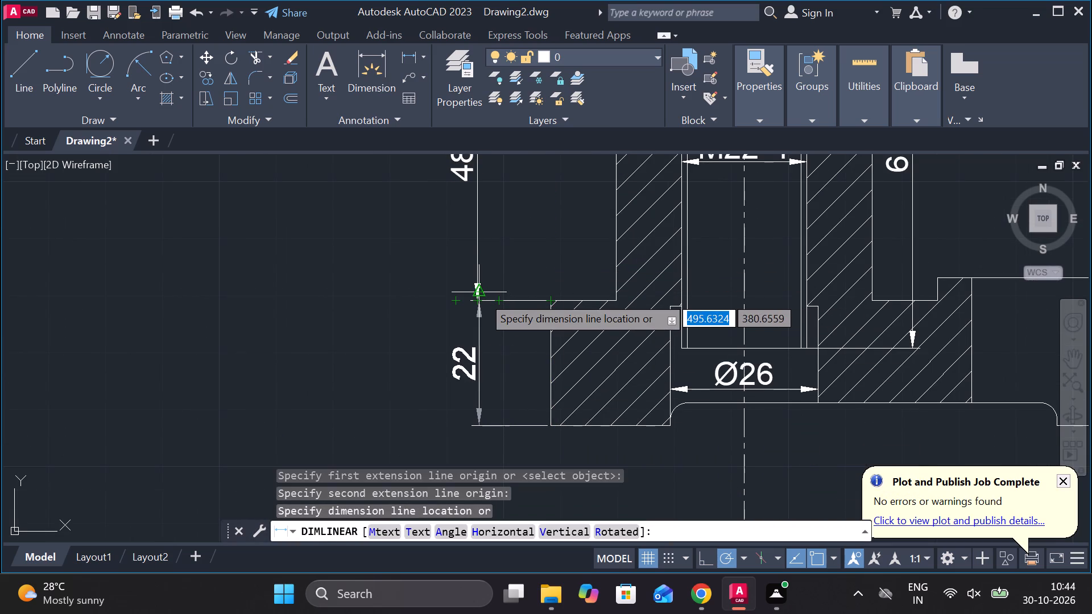
left_click(478, 302)
Add a horizontal linear dimension for the left foot's width along the base's underside, placed just below it.
scroll(501, 296, "down", 2)
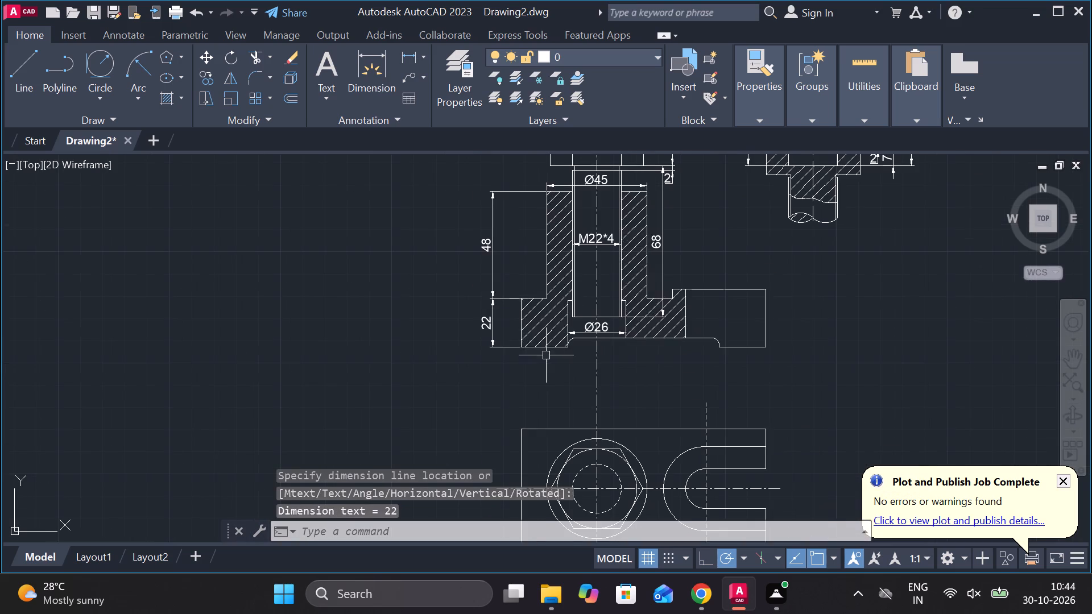
middle_click_drag(541, 356, 442, 305)
scroll(426, 331, "up", 1)
key("space")
left_click(417, 279)
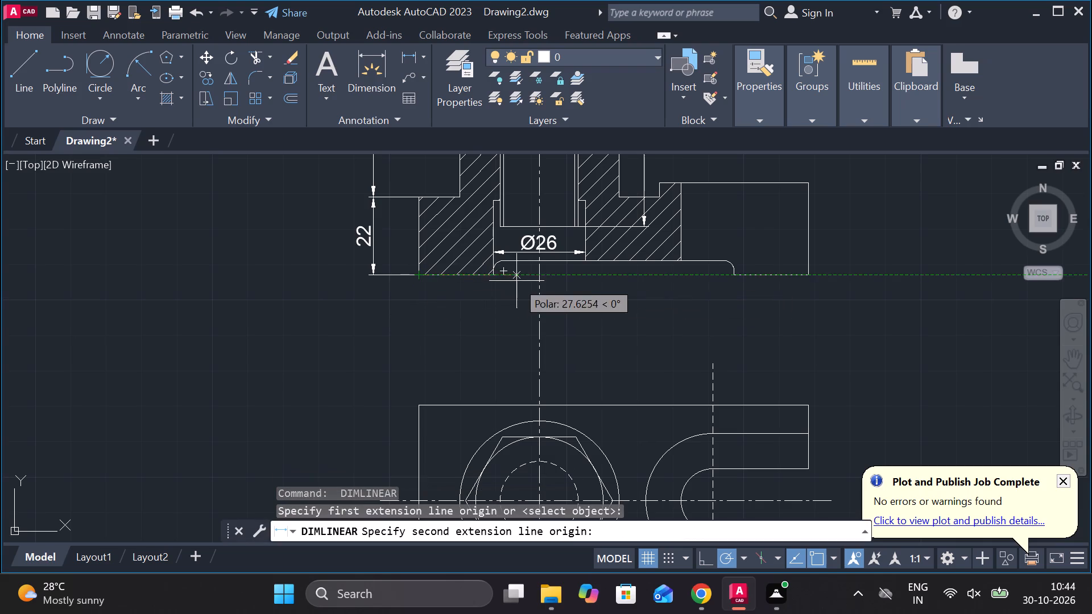
left_click(498, 278)
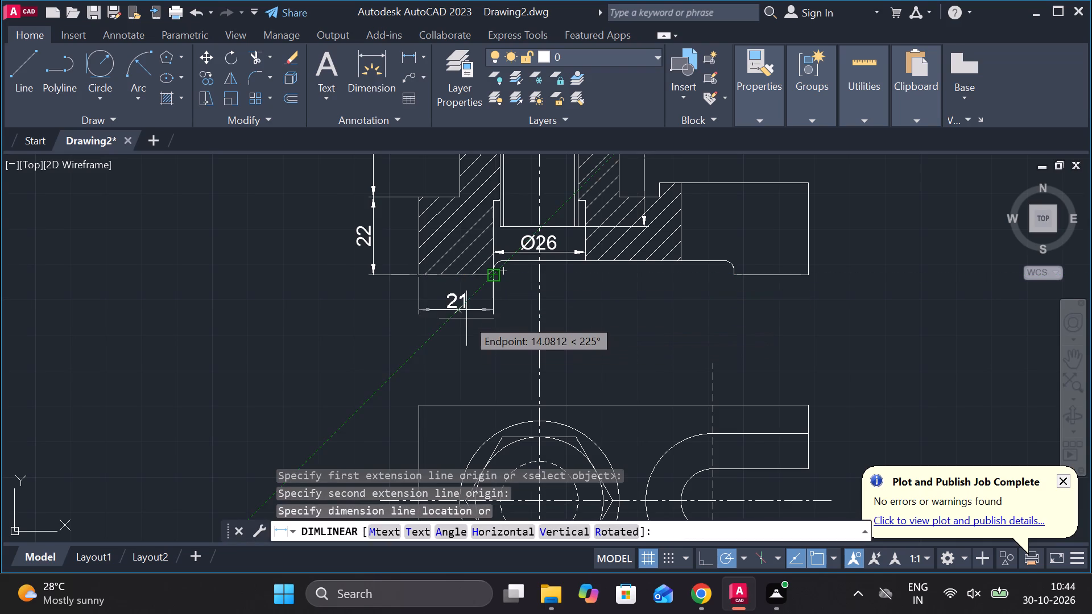
left_click(466, 318)
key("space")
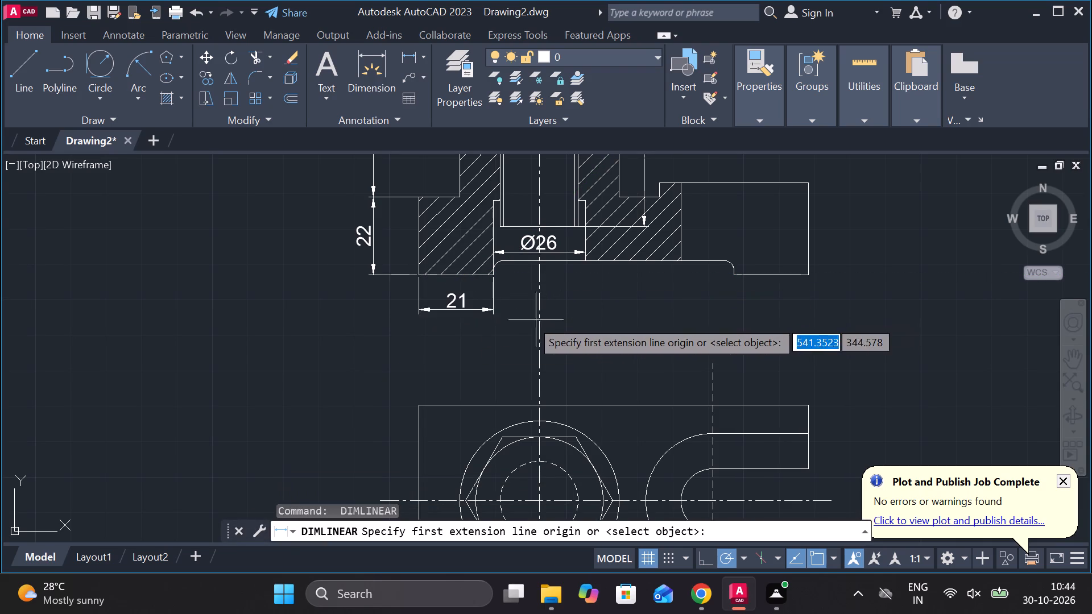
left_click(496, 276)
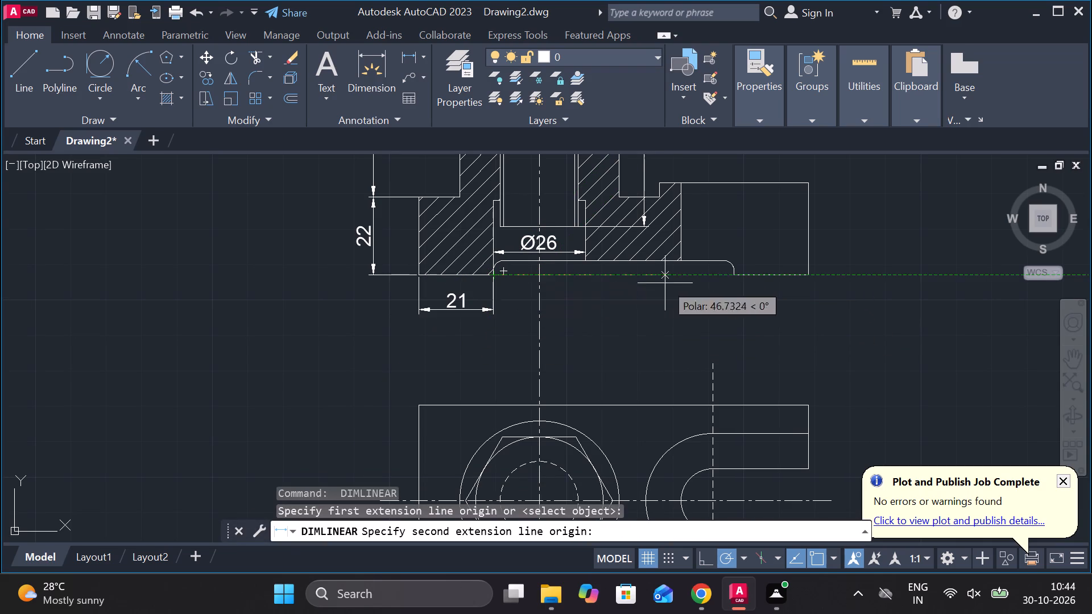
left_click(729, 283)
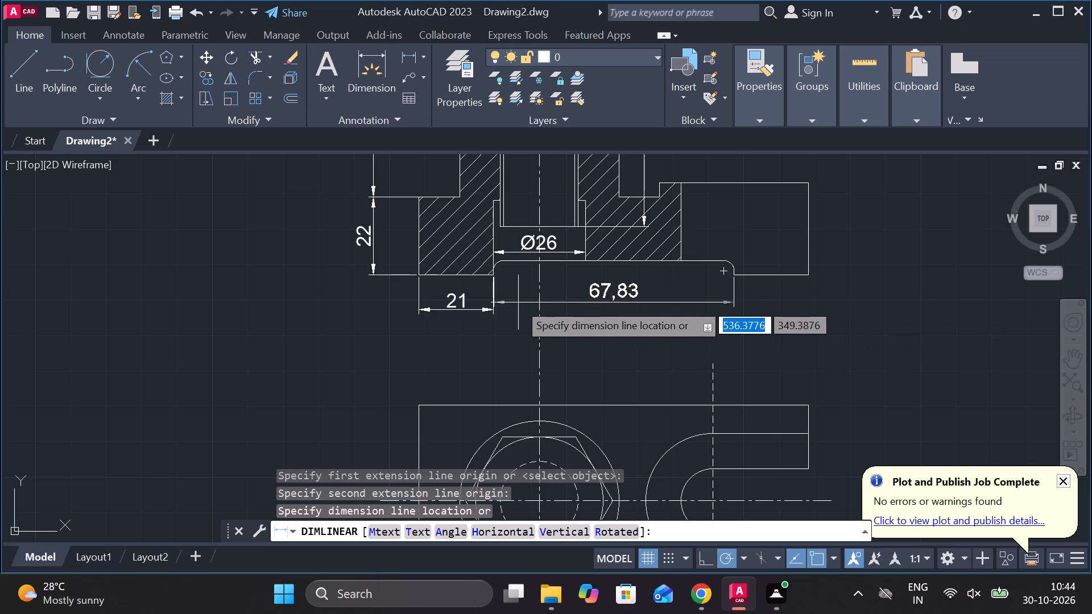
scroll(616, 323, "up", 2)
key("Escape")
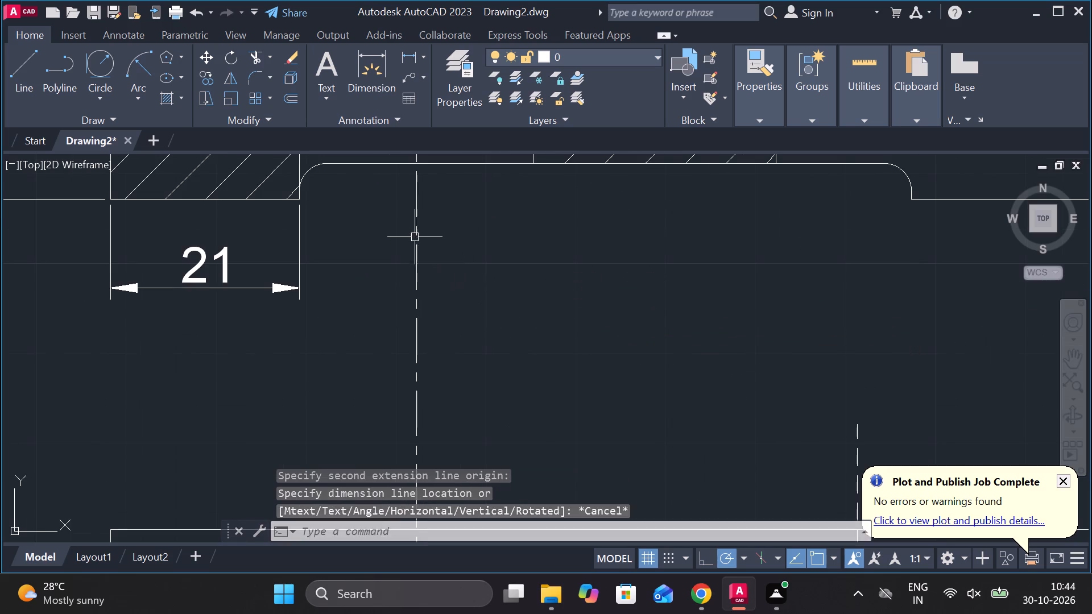
Add a horizontal linear dimension for the rounded bottom recess between the two feet, in line with the left foot's width dimension.
key("space")
left_click(306, 200)
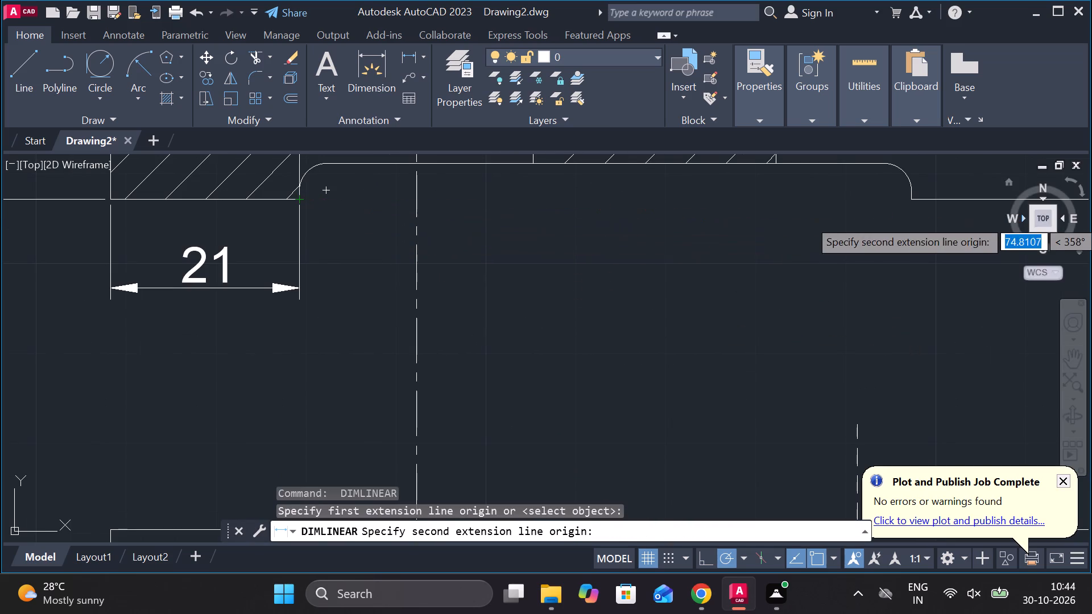
left_click(911, 200)
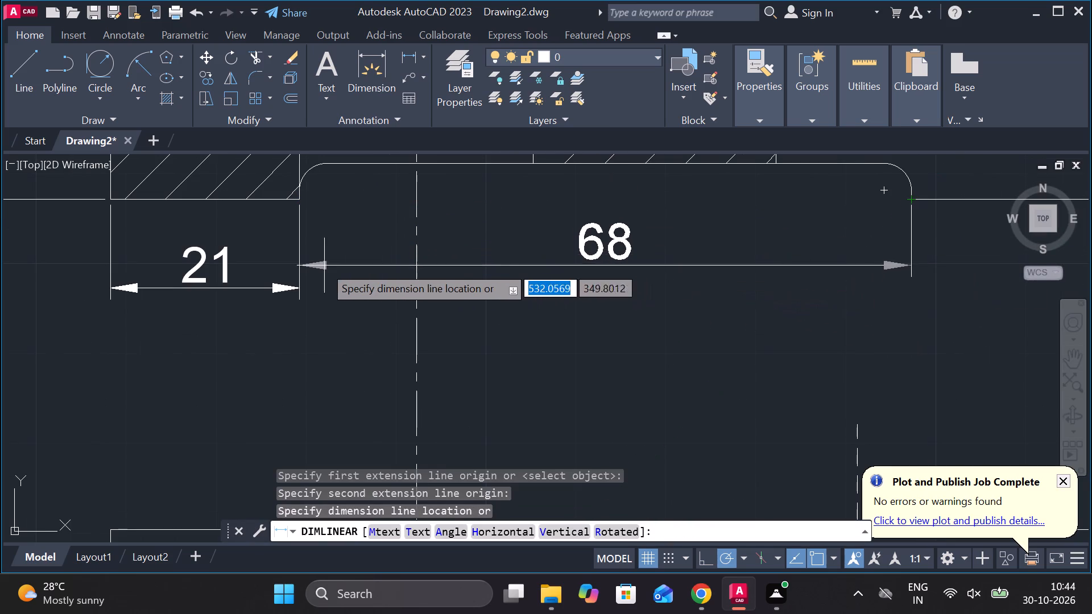
left_click(294, 287)
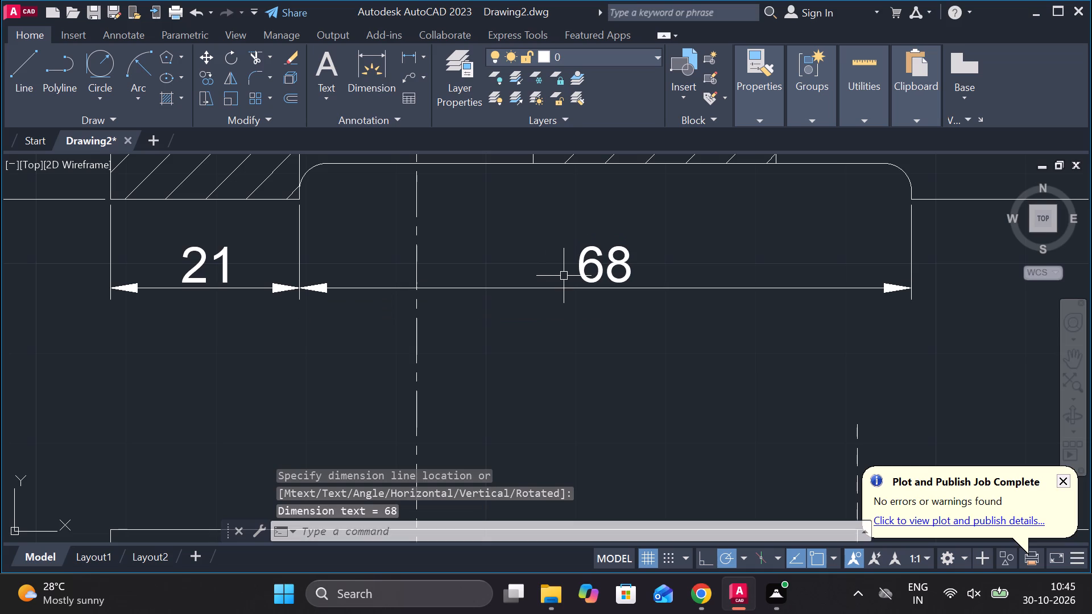
Add a vertical linear dimension for the bottom recess depth, placed just beside its right rounded corner.
middle_click_drag(739, 289, 545, 349)
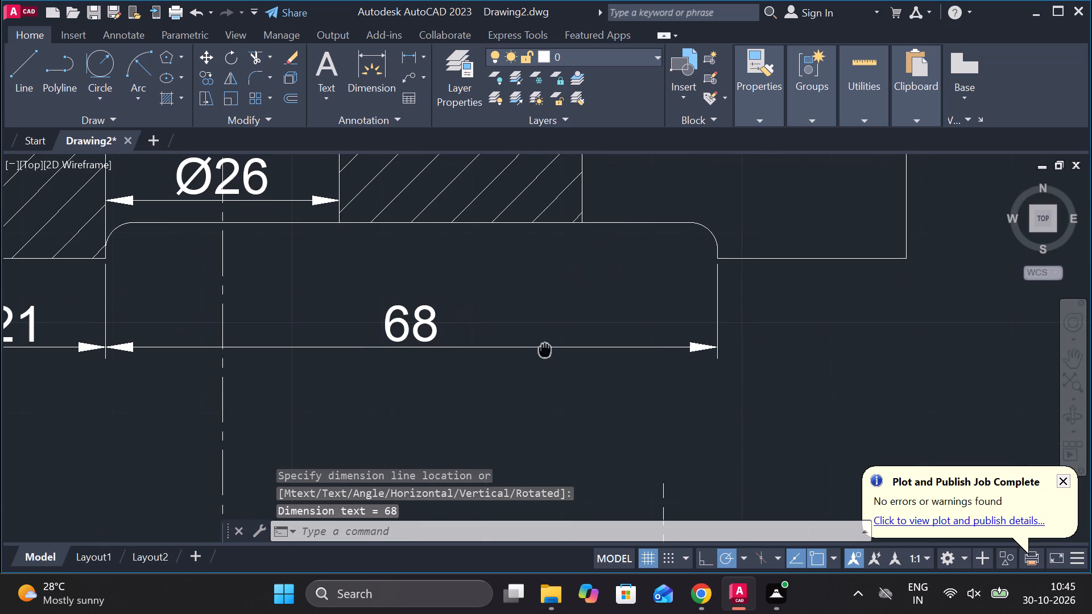
middle_click_drag(545, 349, 544, 349)
key("space")
left_click(756, 264)
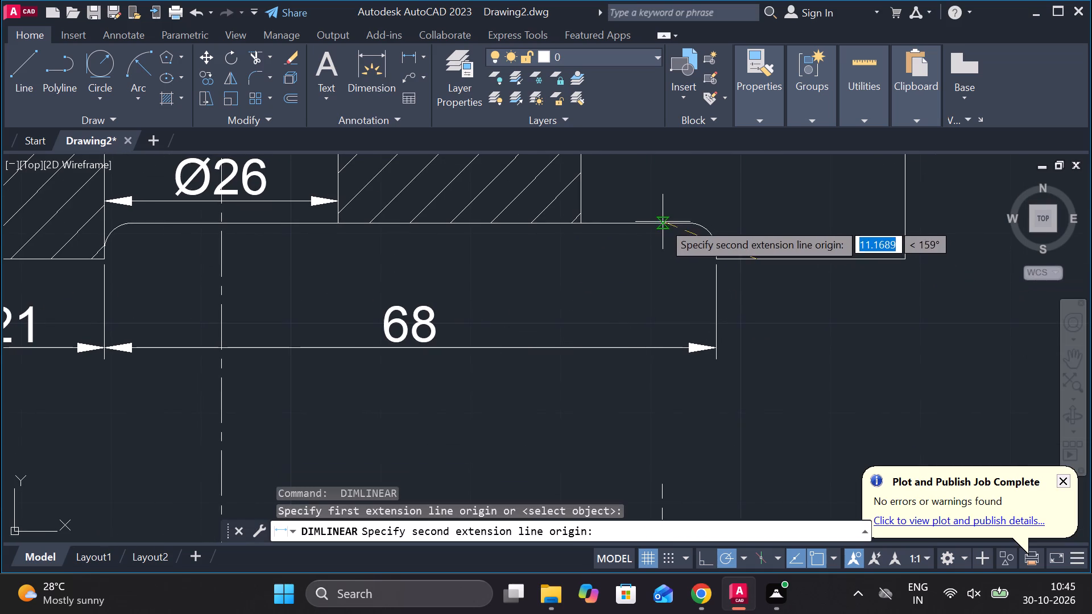
left_click(663, 222)
left_click(746, 243)
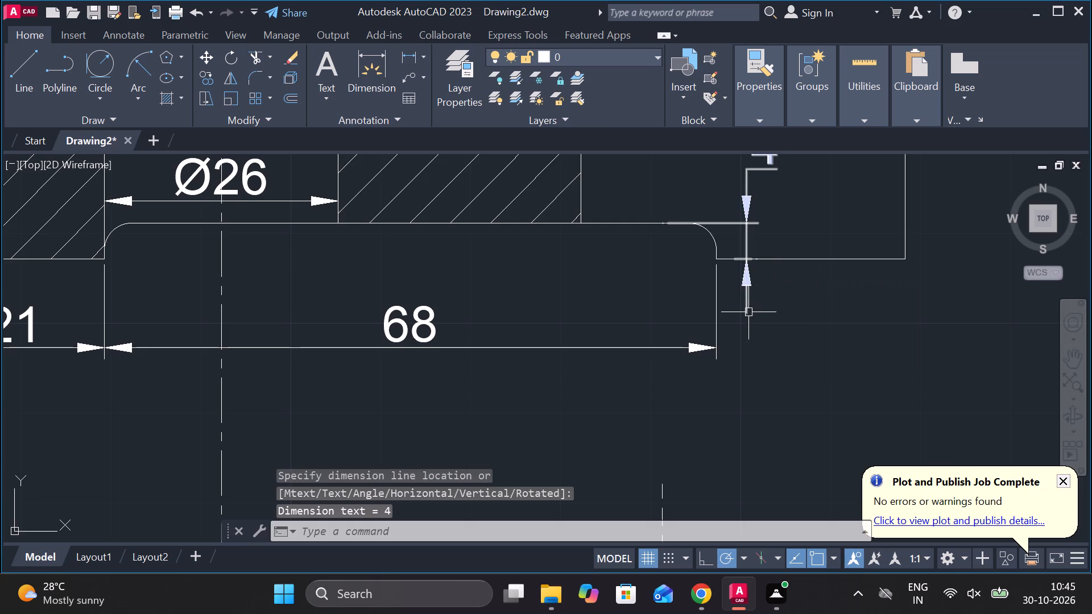
Add a horizontal linear dimension for the right foot's width, in line with the recess width dimension.
key("space")
left_click(718, 264)
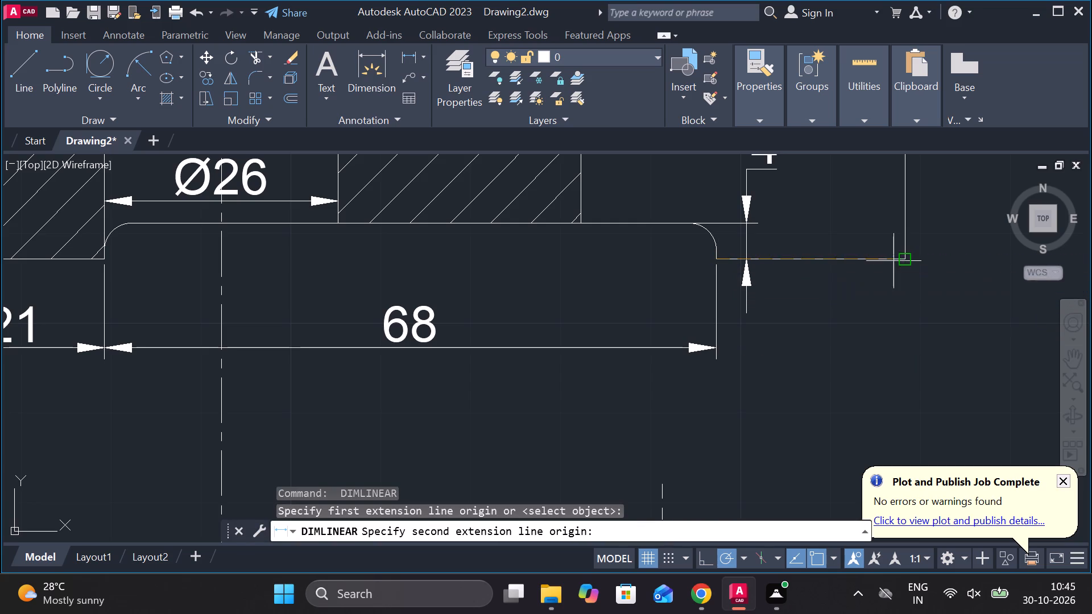
left_click(896, 260)
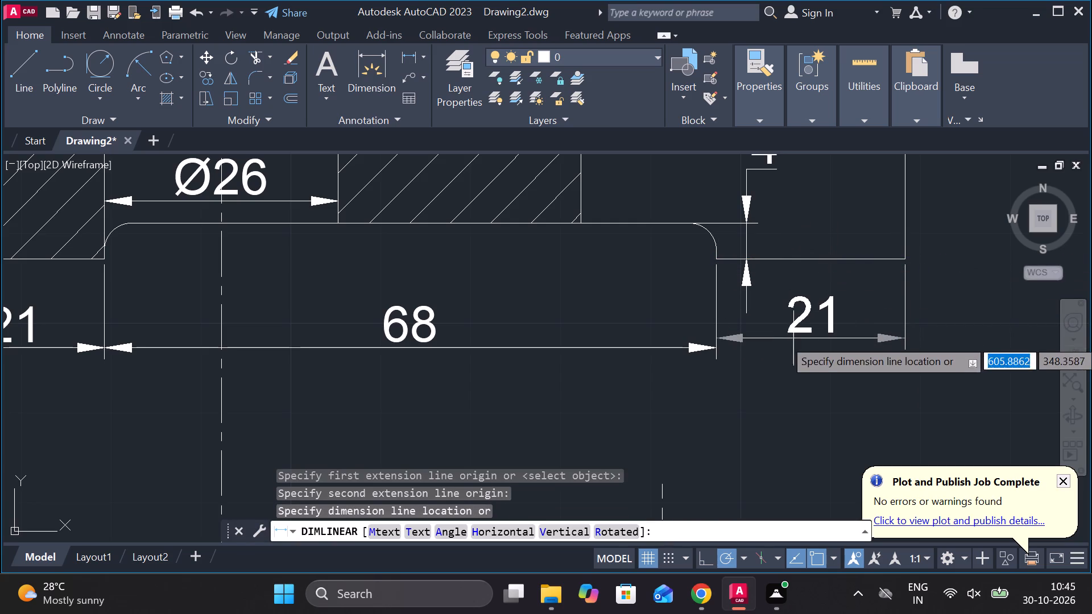
left_click(715, 349)
Add a vertical linear dimension for the full height of the base's right end, placed outside its right edge.
scroll(891, 358, "down", 1)
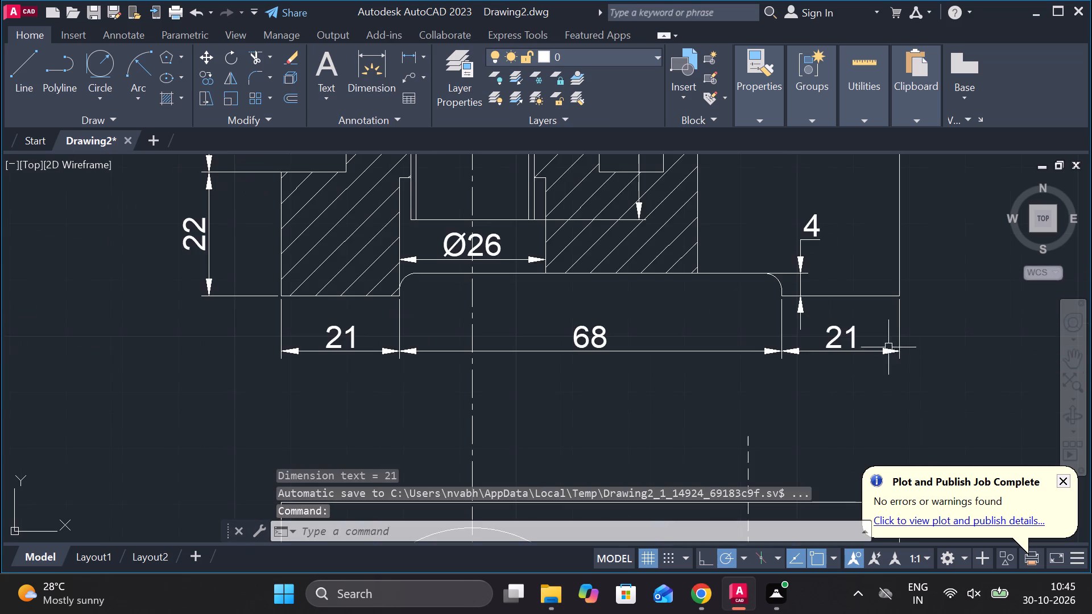
middle_click_drag(888, 345, 757, 398)
key("space")
left_click(779, 198)
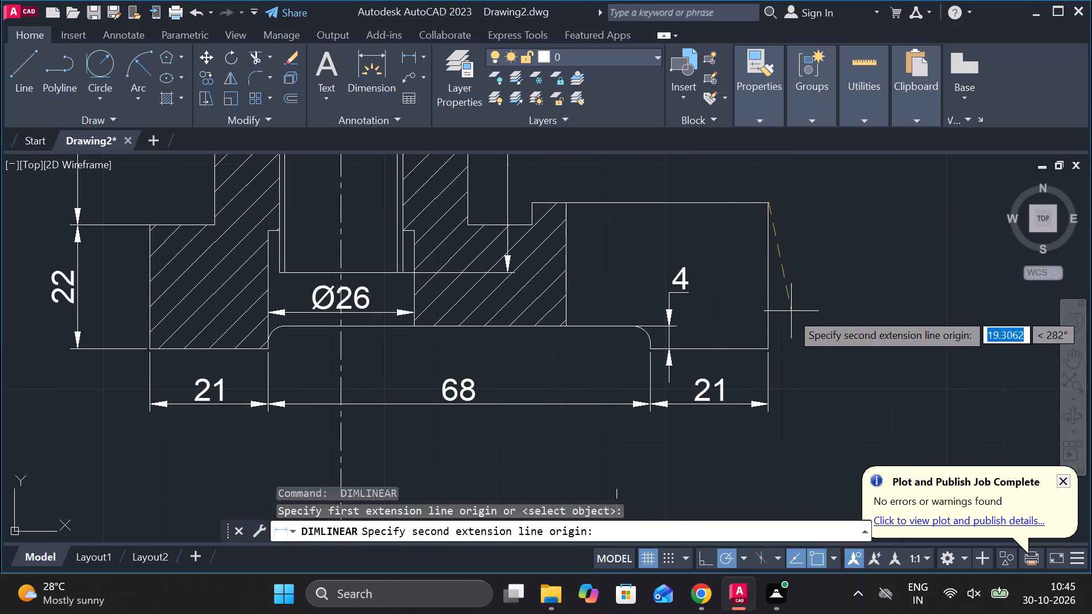
left_click(766, 353)
left_click(820, 308)
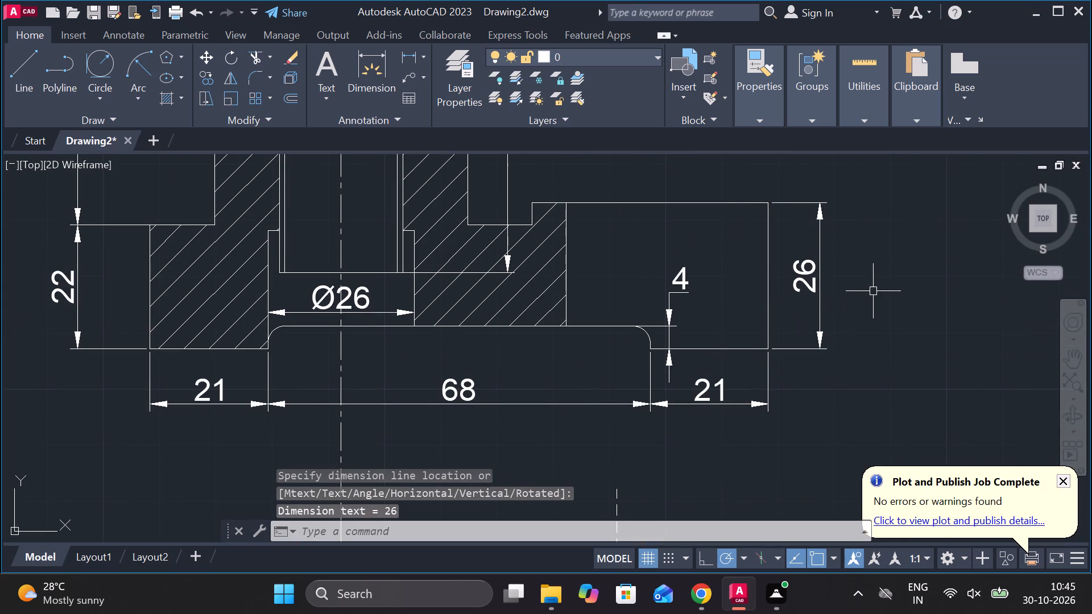
scroll(874, 294, "down", 1)
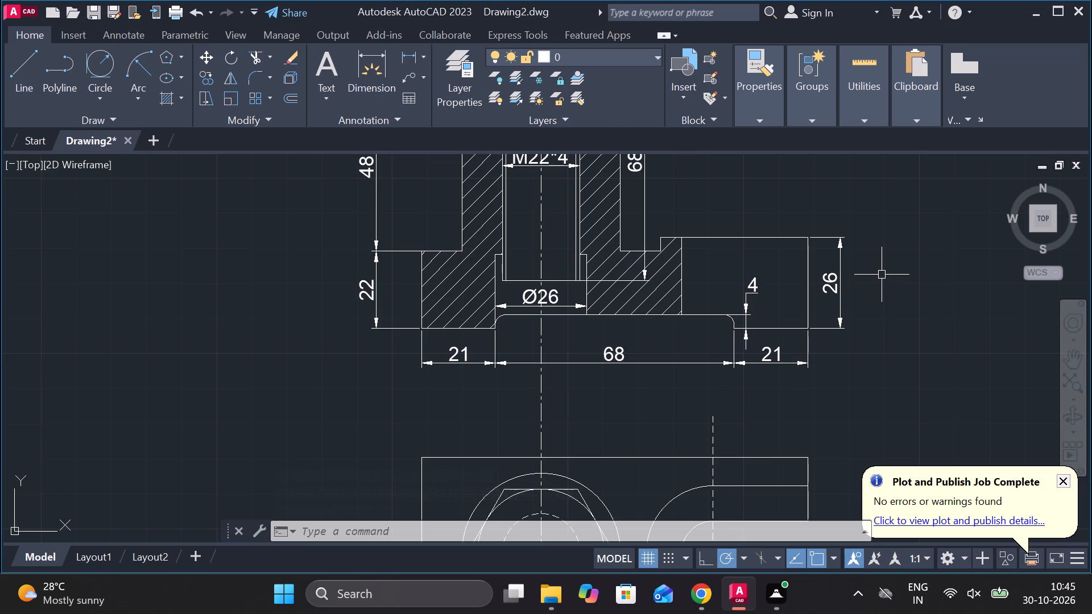
Add a vertical linear dimension from the top view's upper left corner to the horizontal centerline, placed outside the left edge.
scroll(882, 275, "down", 1)
middle_click_drag(882, 275, 842, 210)
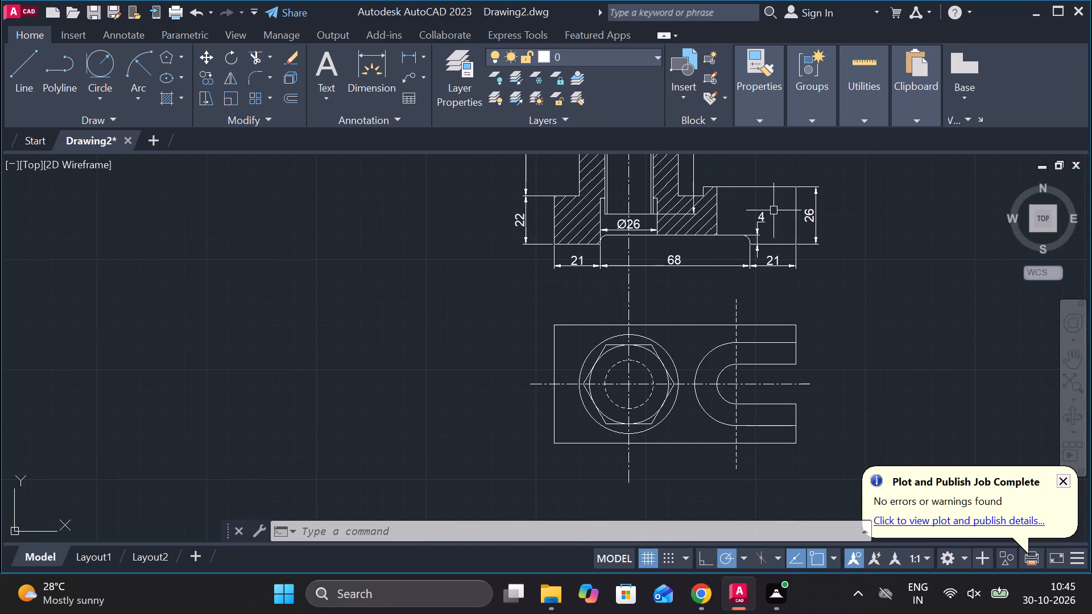
middle_click_drag(603, 325, 620, 269)
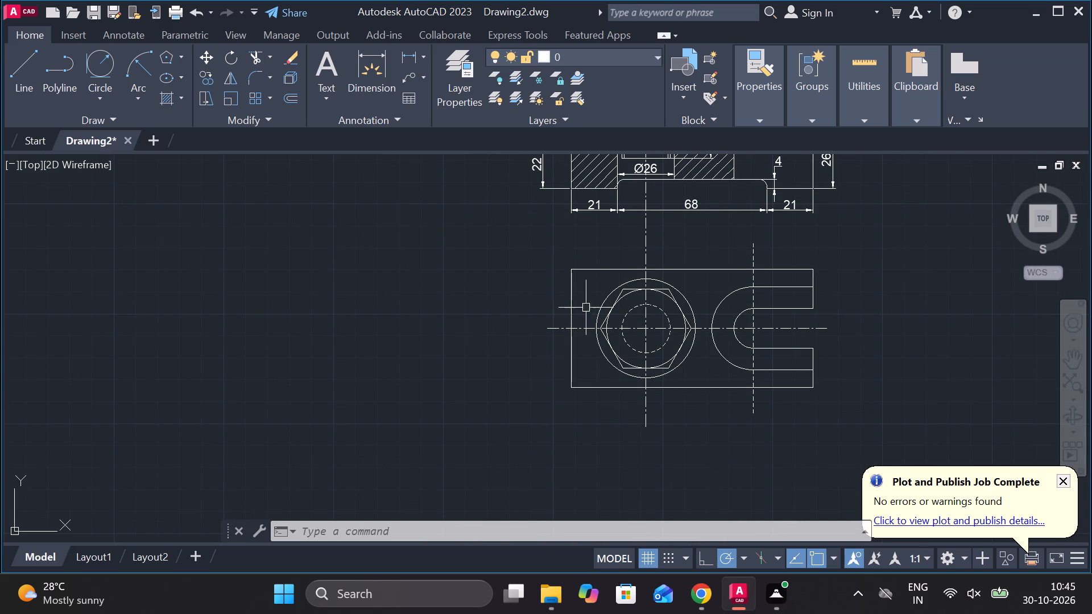
key("space")
left_click(572, 267)
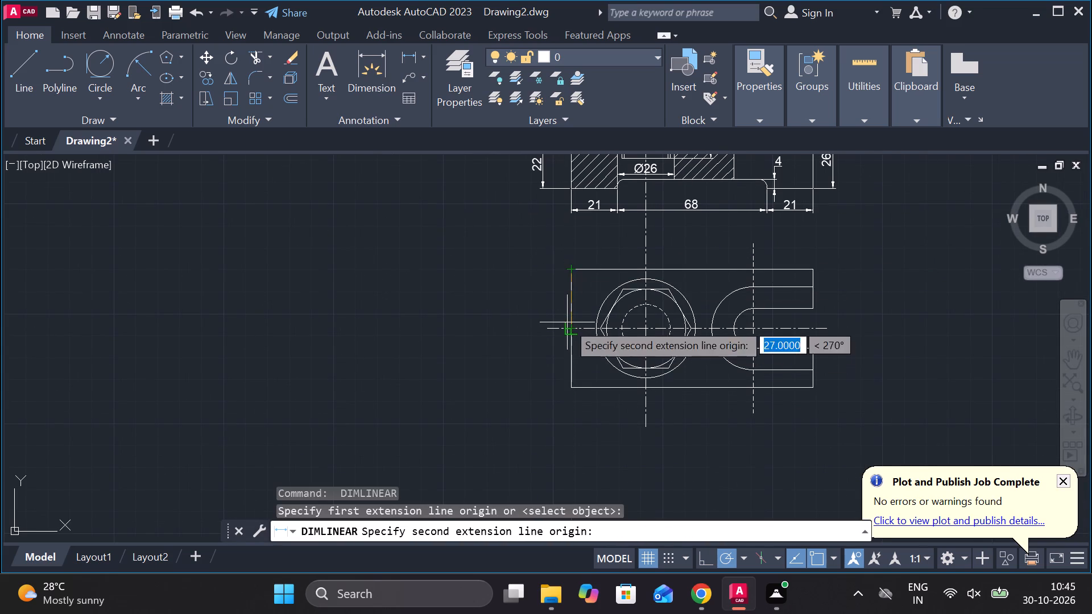
left_click(567, 322)
left_click(548, 322)
Add a vertical linear dimension from the top view's horizontal centerline to its lower left corner, in line with the upper half's dimension.
key("space")
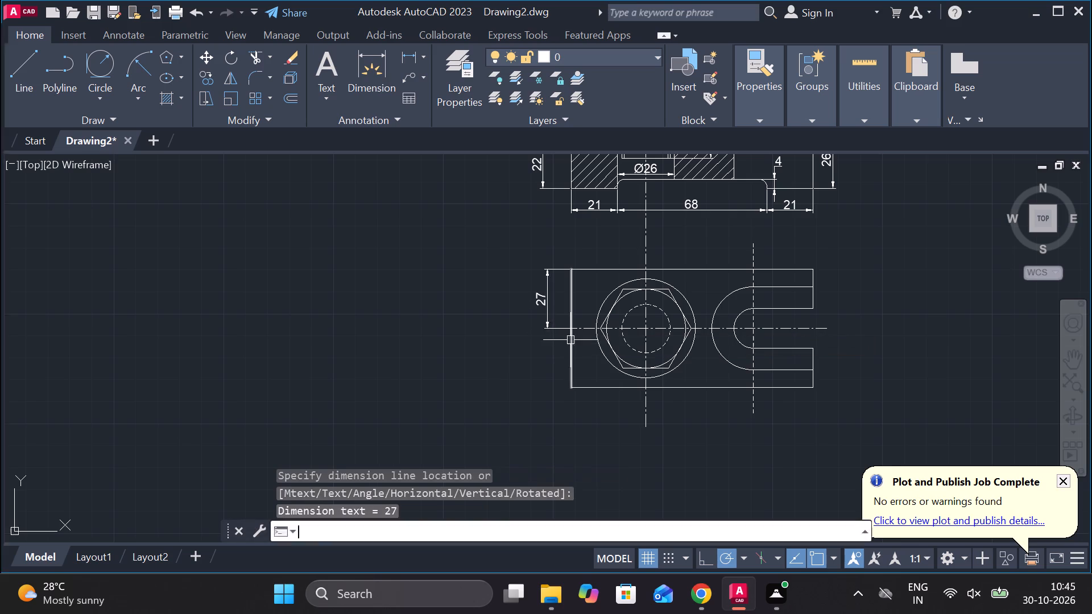
left_click(574, 329)
left_click(571, 383)
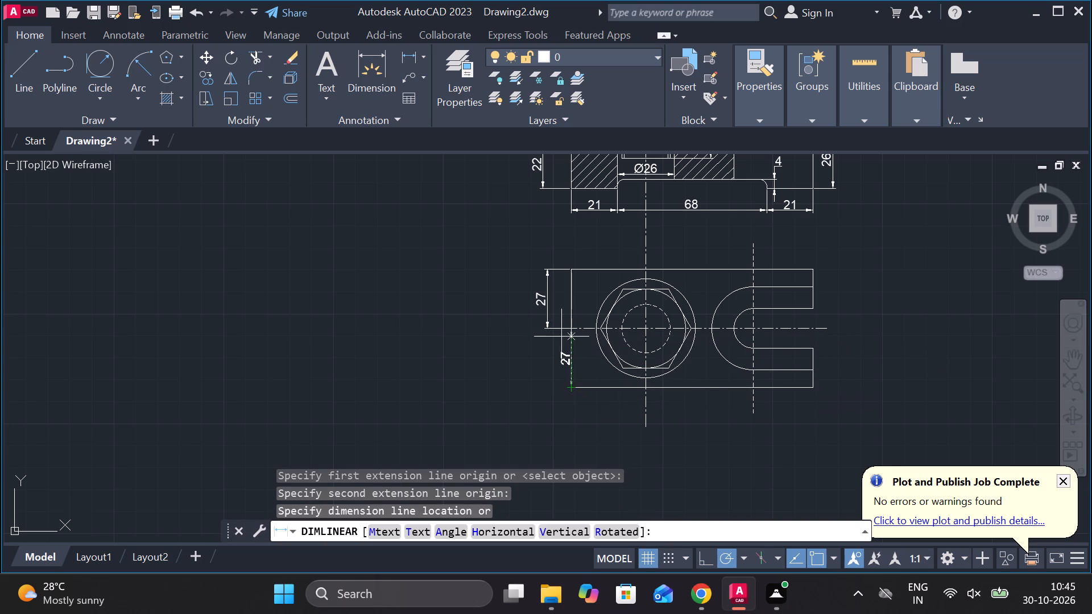
left_click(549, 327)
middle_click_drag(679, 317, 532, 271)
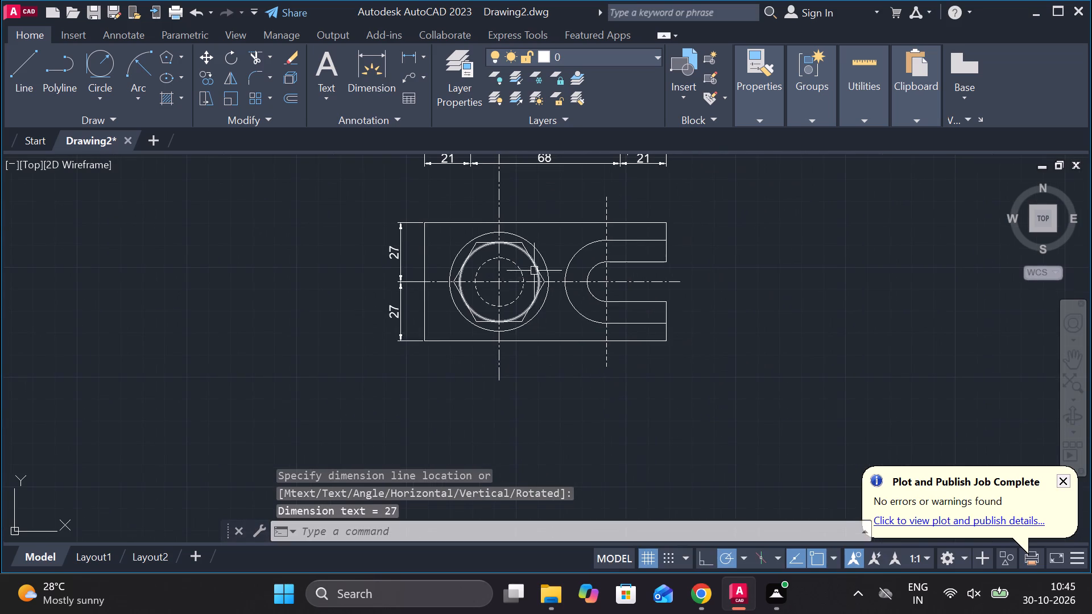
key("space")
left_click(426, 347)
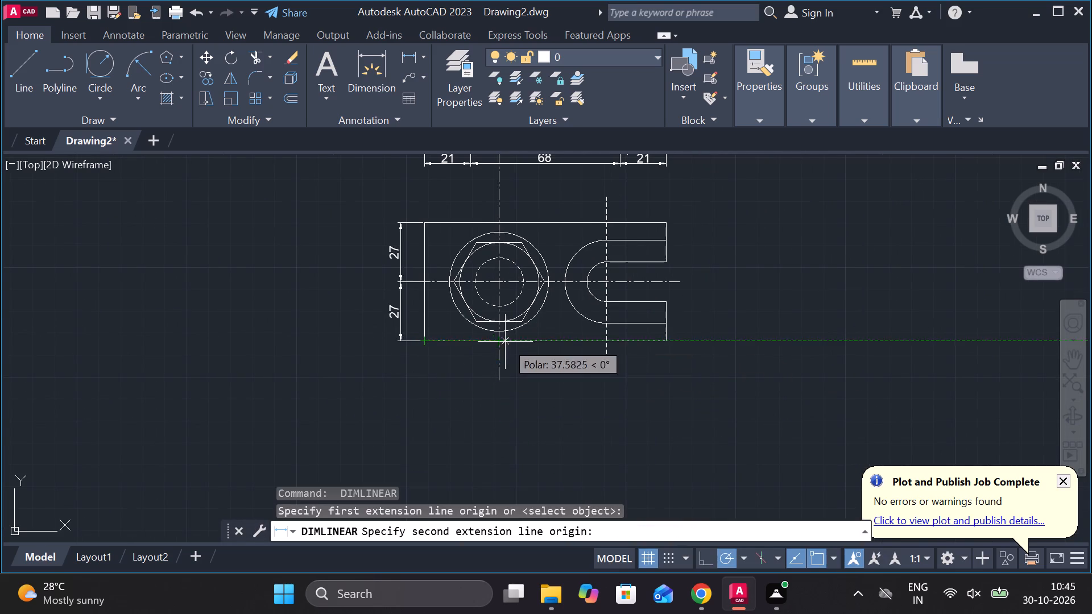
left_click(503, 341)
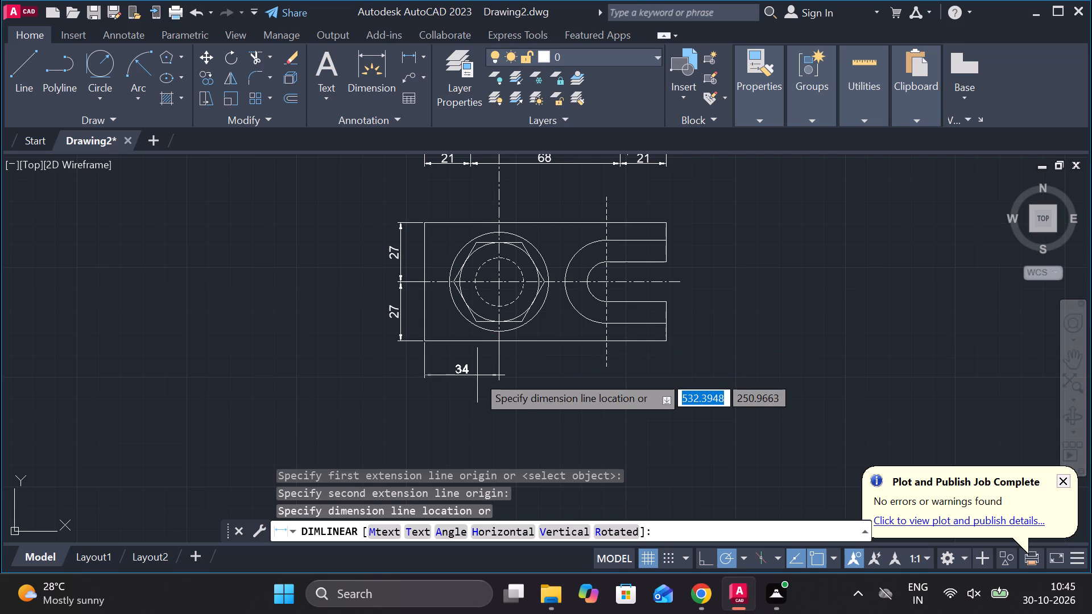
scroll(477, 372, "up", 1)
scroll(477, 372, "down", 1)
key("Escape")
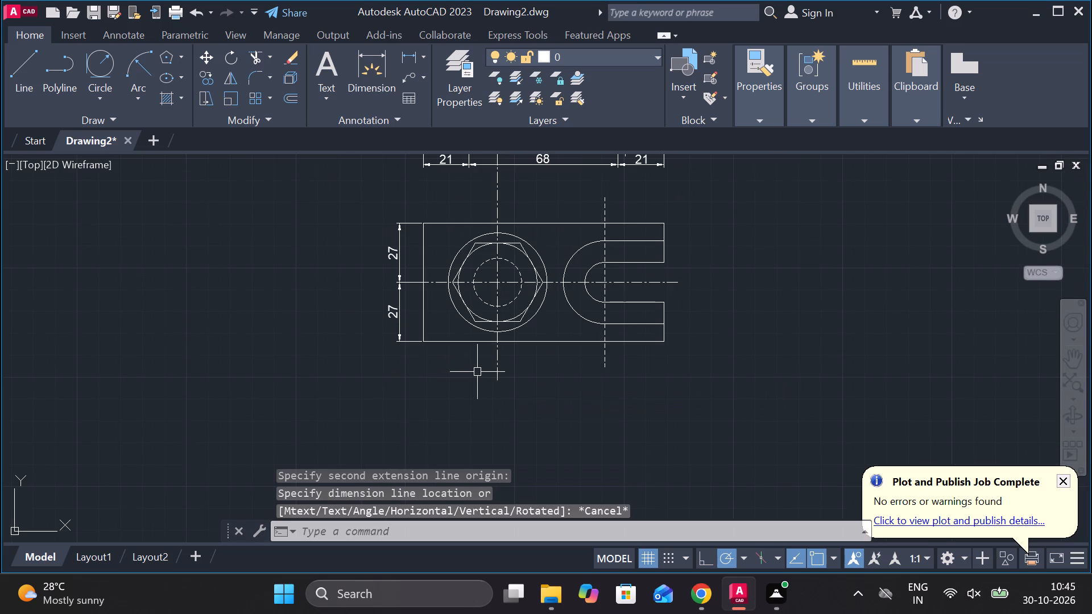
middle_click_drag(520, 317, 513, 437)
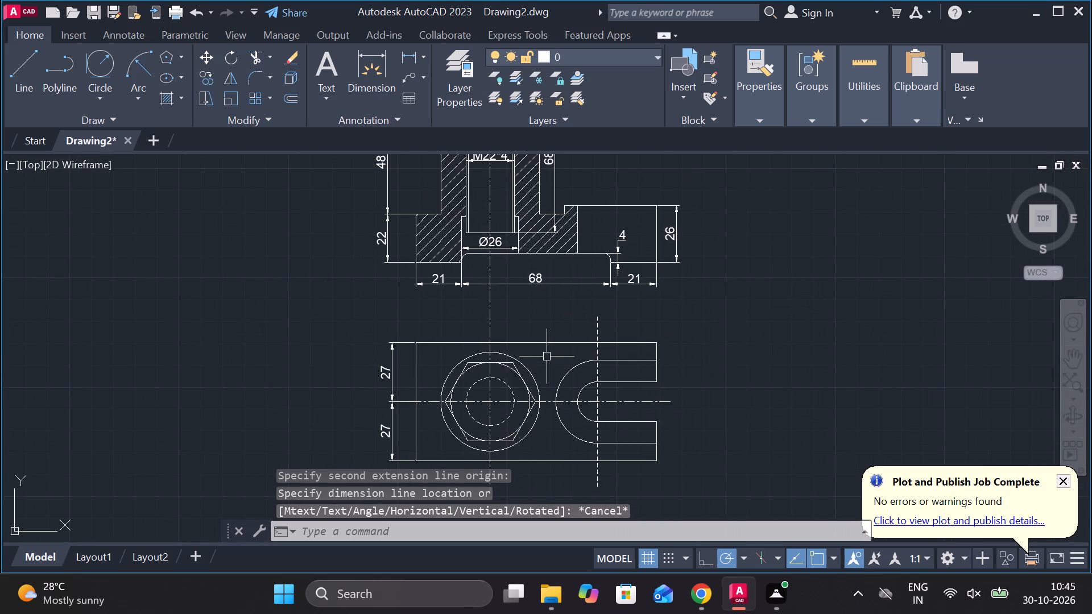
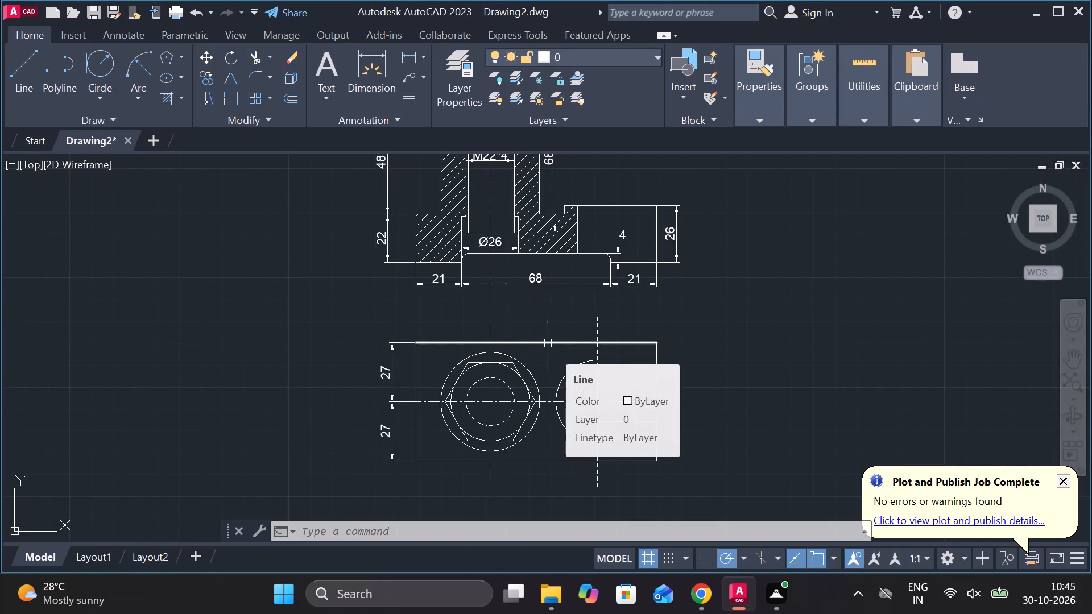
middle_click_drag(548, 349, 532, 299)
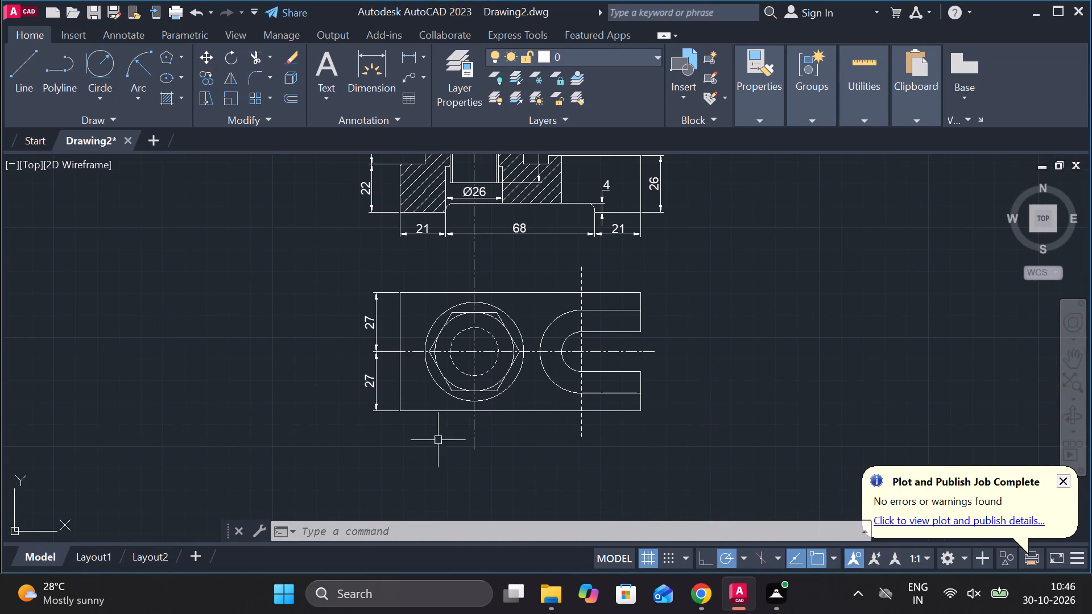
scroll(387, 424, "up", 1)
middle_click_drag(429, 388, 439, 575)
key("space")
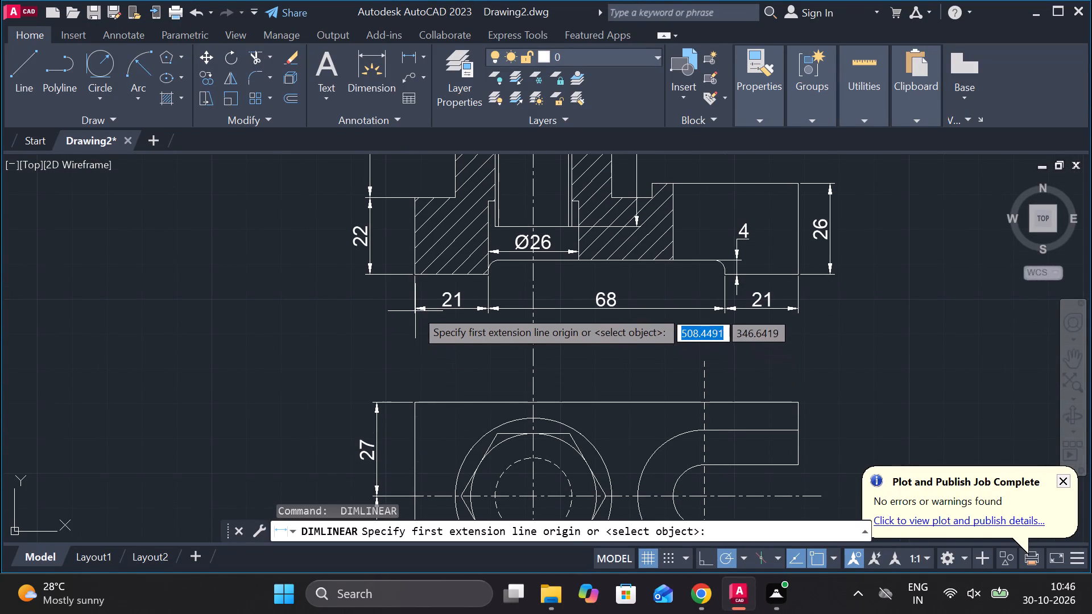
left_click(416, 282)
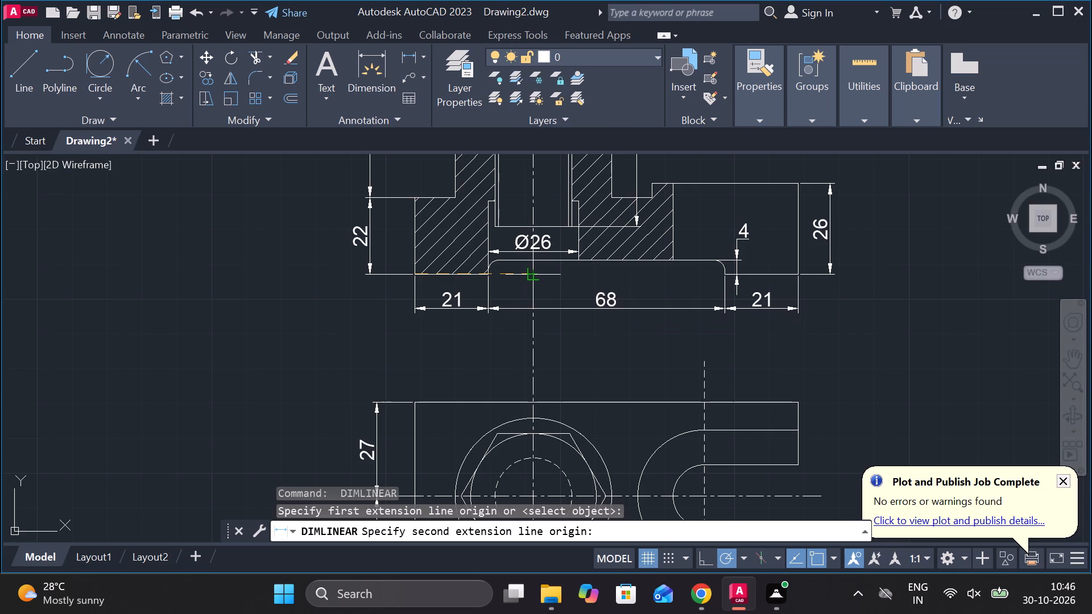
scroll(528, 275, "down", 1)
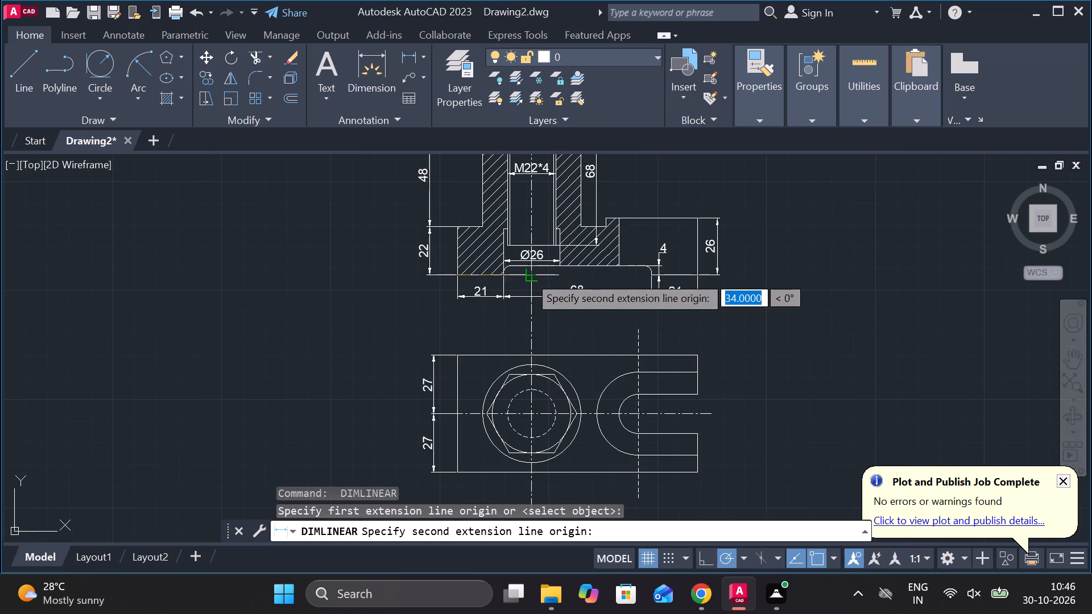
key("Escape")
Add a linear dimension below the top view from the plate's lower-left corner to the hexagon's vertical centreline.
scroll(552, 306, "down", 2)
scroll(561, 380, "up", 3)
key("space")
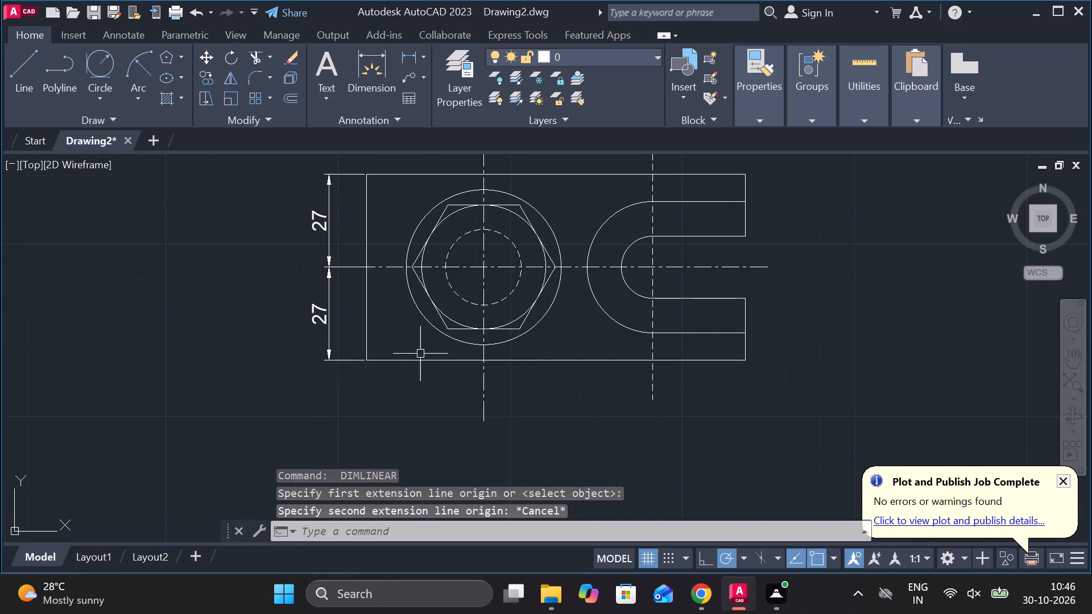
left_click(366, 362)
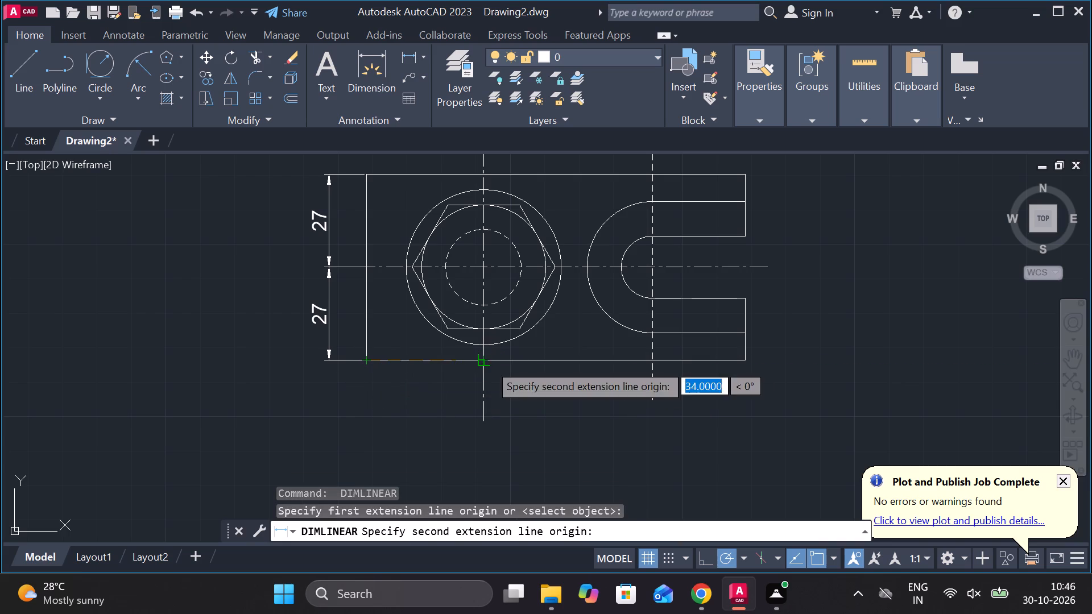
left_click(489, 363)
left_click(433, 385)
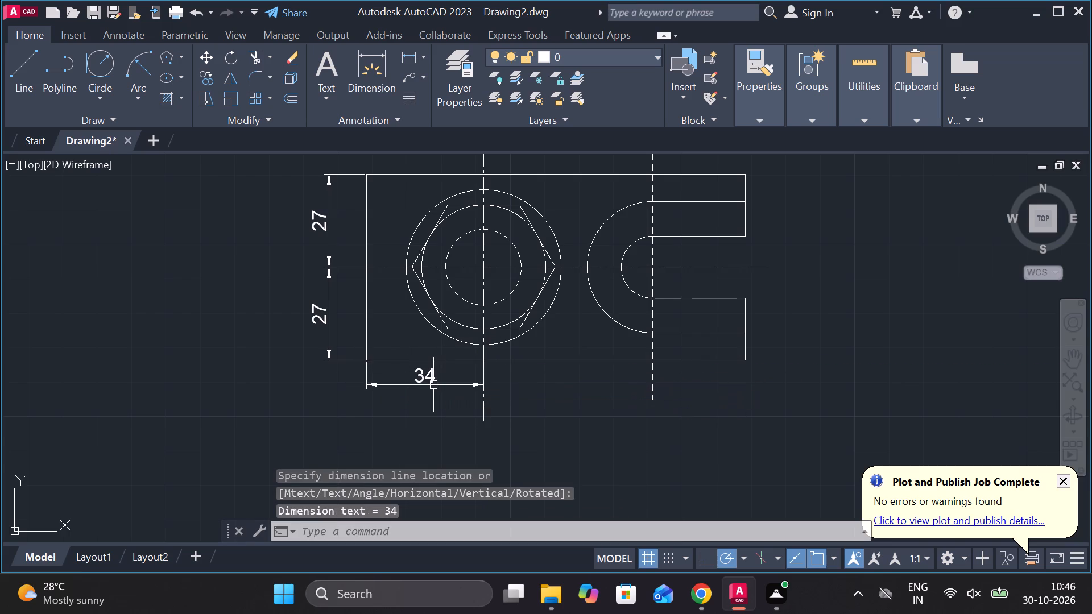
Override the text of the dimension between the plate's left edge and the hexagon centreline with 32.
double_click(429, 383)
key("Right")
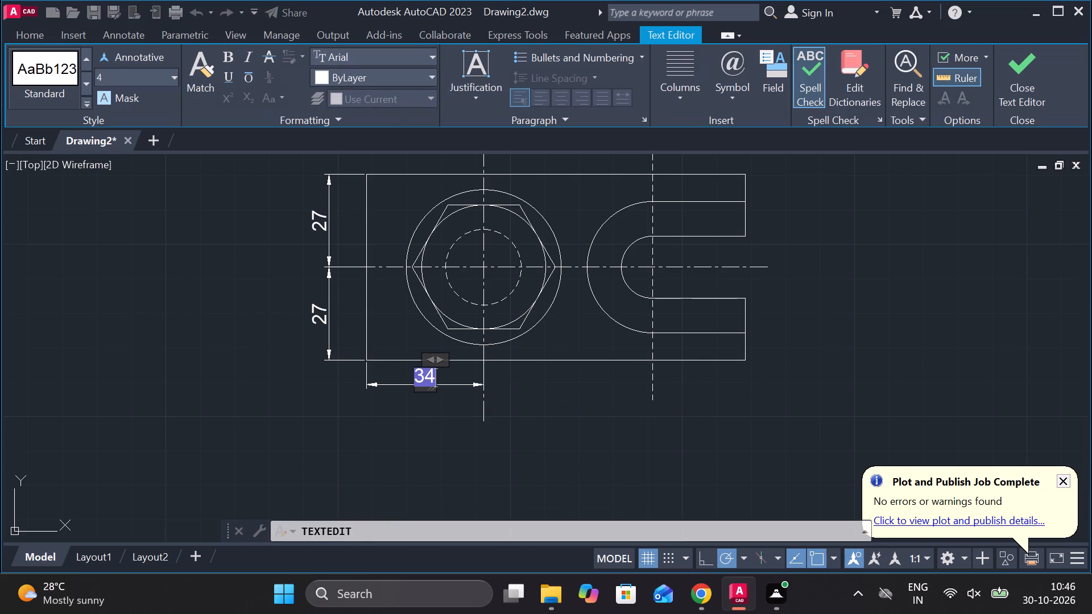
key("BackSpace")
type("32")
left_click(452, 420)
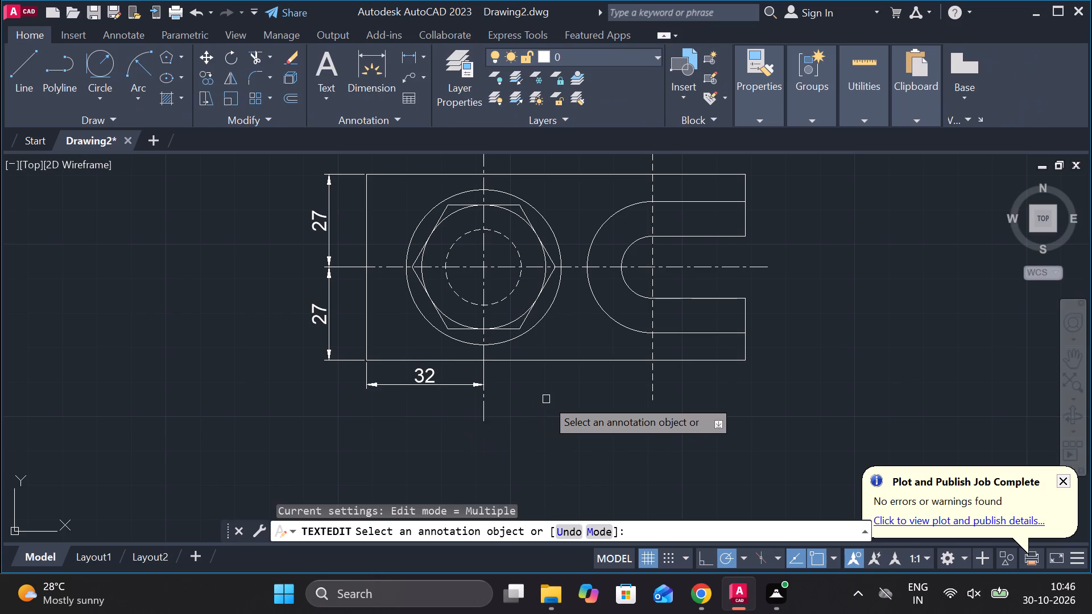
scroll(546, 399, "down", 2)
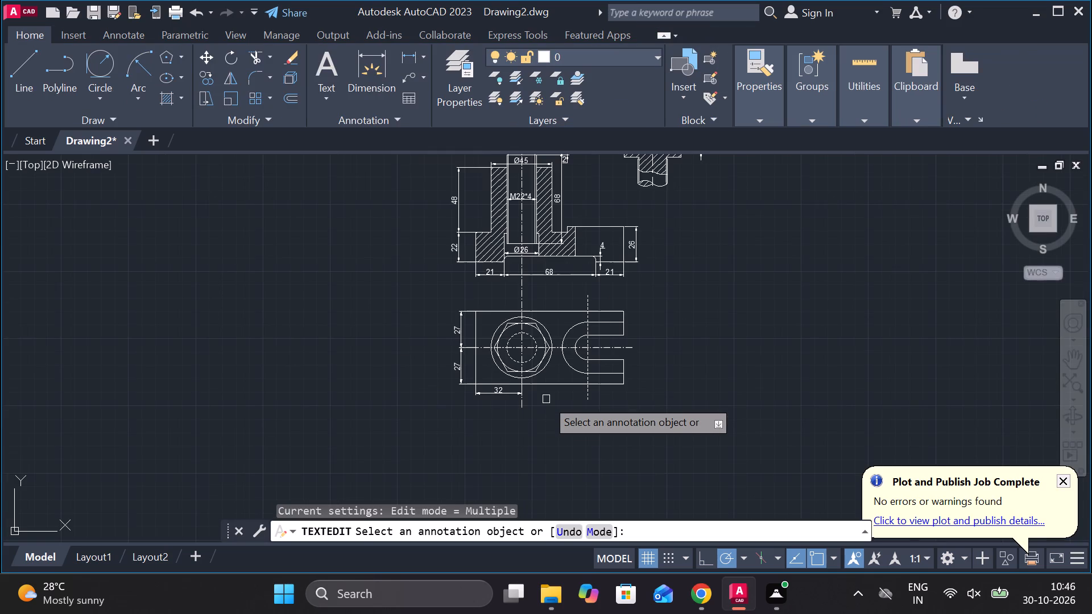
scroll(546, 399, "up", 1)
middle_click_drag(544, 399, 525, 399)
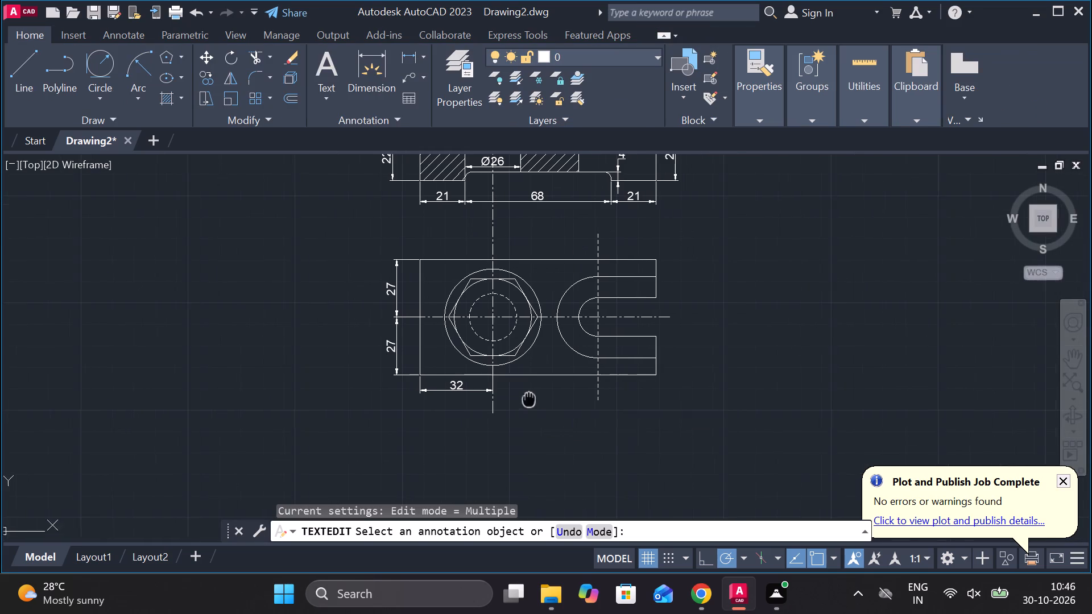
middle_click_drag(525, 399, 523, 398)
key("Escape")
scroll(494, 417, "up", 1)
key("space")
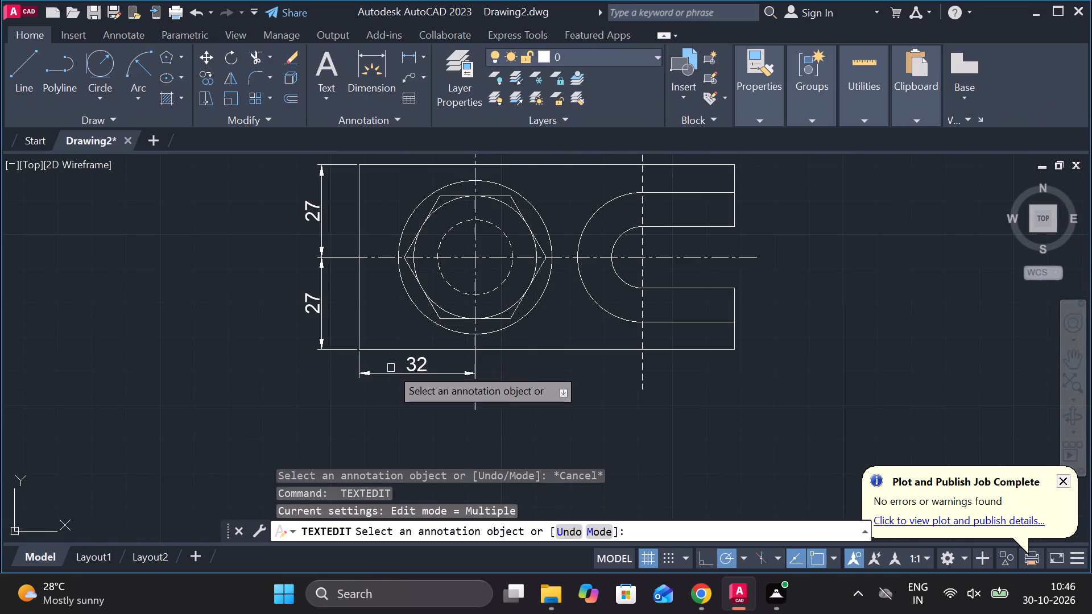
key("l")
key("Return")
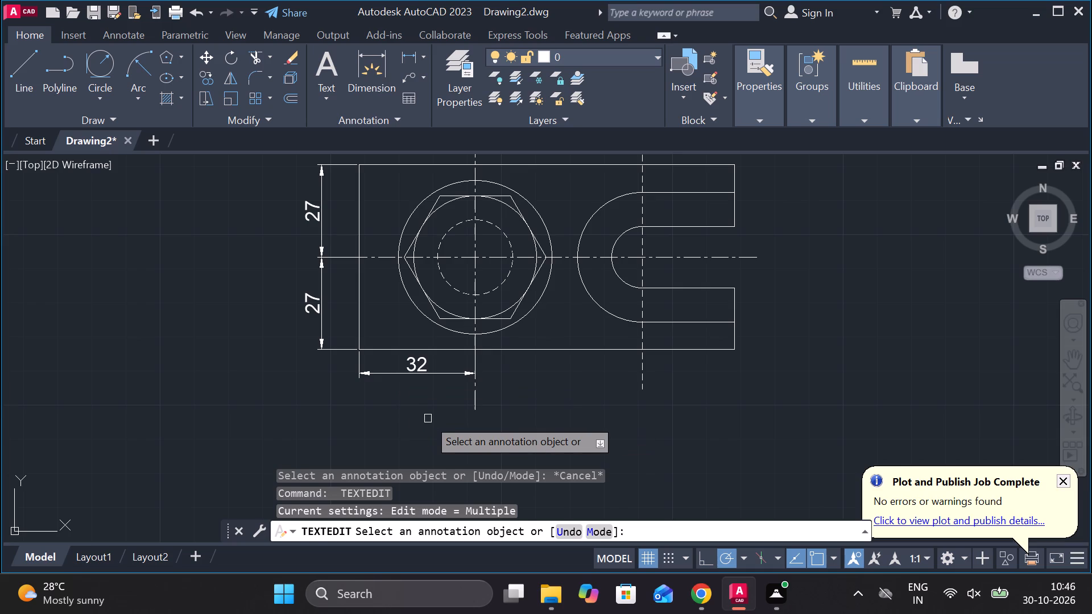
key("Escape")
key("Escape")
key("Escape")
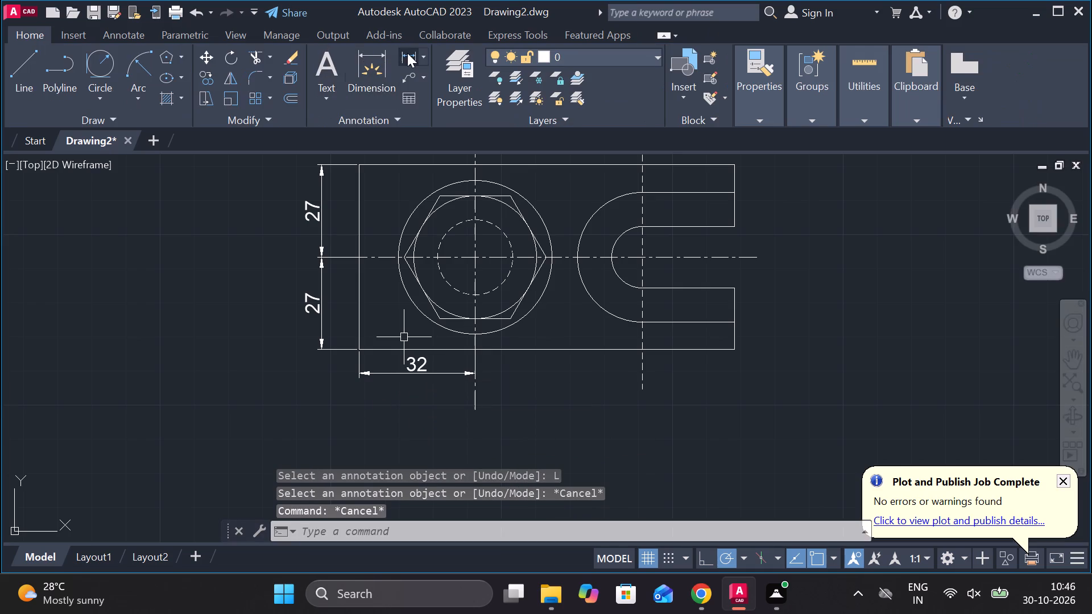
Add a linear dimension for the plate's overall length in the top view, placed below the hexagon centreline dimension.
left_click(408, 53)
left_click(350, 347)
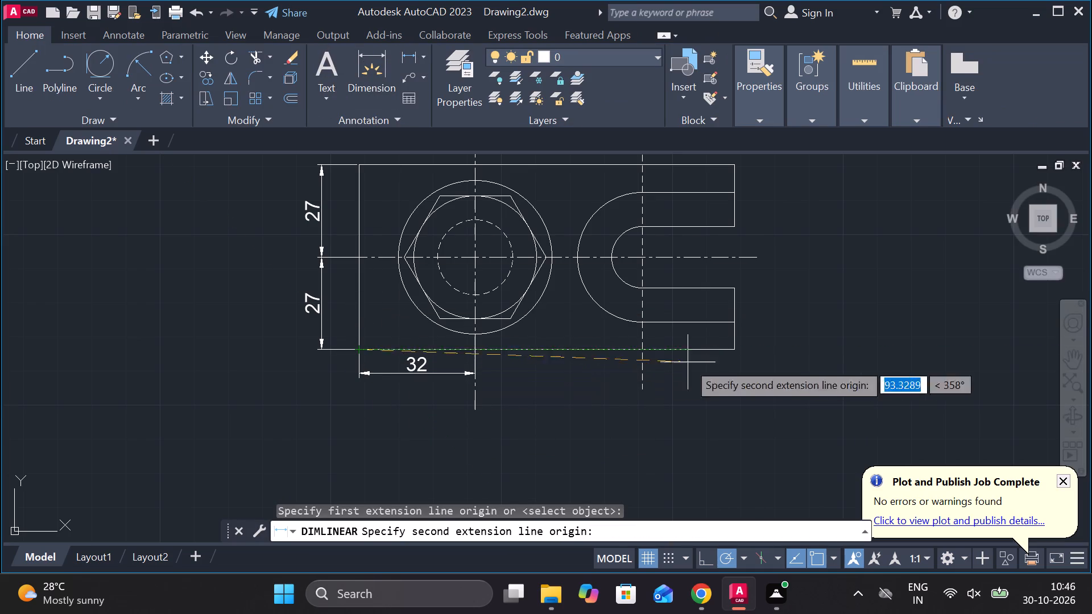
left_click(727, 351)
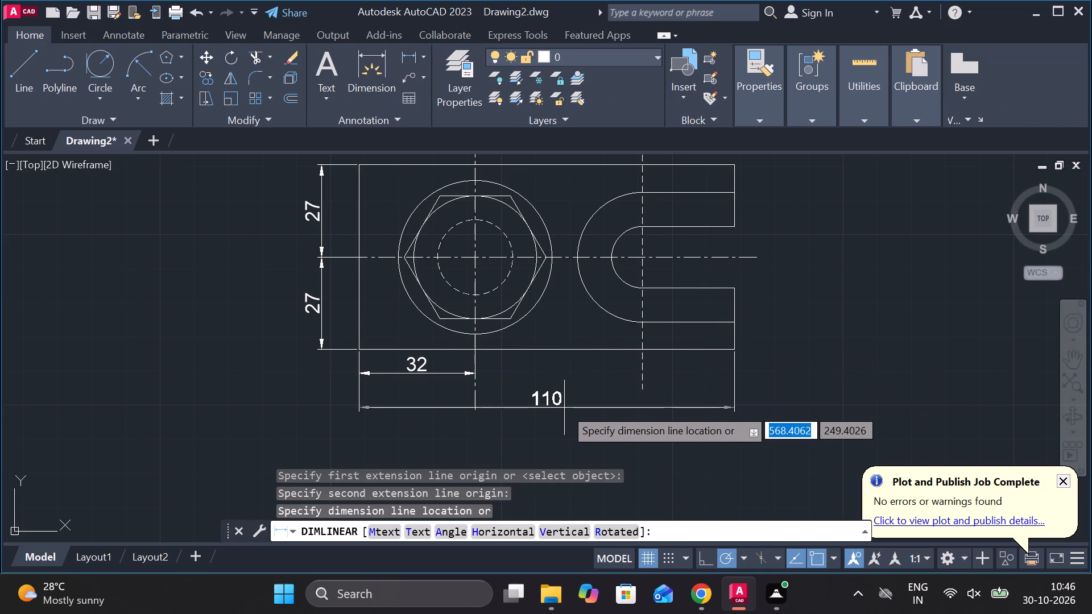
left_click(564, 400)
Add a vertical linear dimension for the width of the inner slot opening, placed beyond the plate's right edge.
middle_click_drag(659, 392, 618, 400)
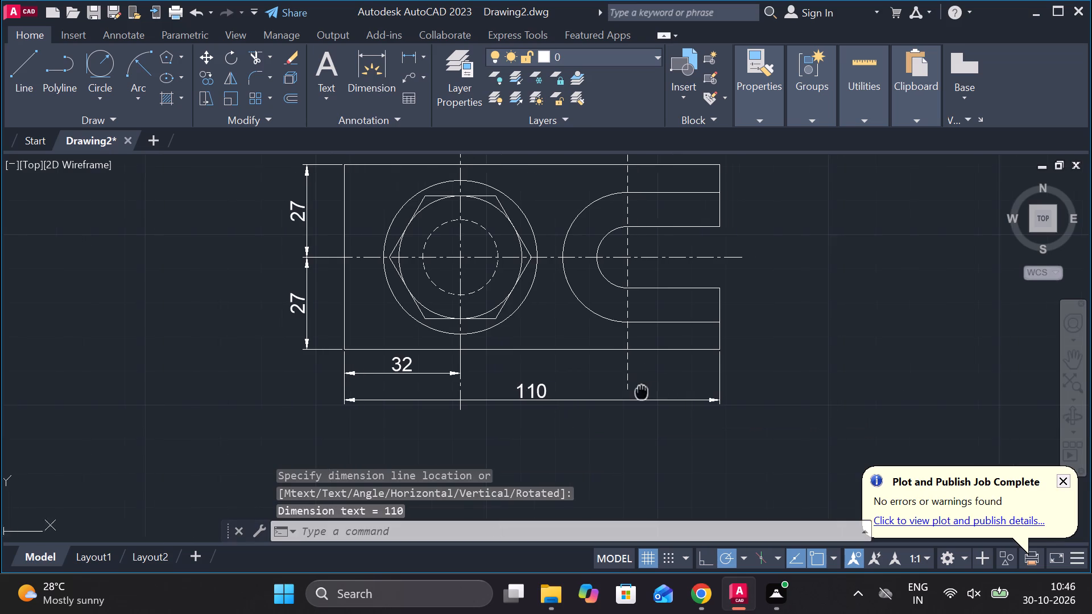
middle_click_drag(618, 400, 567, 424)
middle_click_drag(677, 372, 661, 426)
key("space")
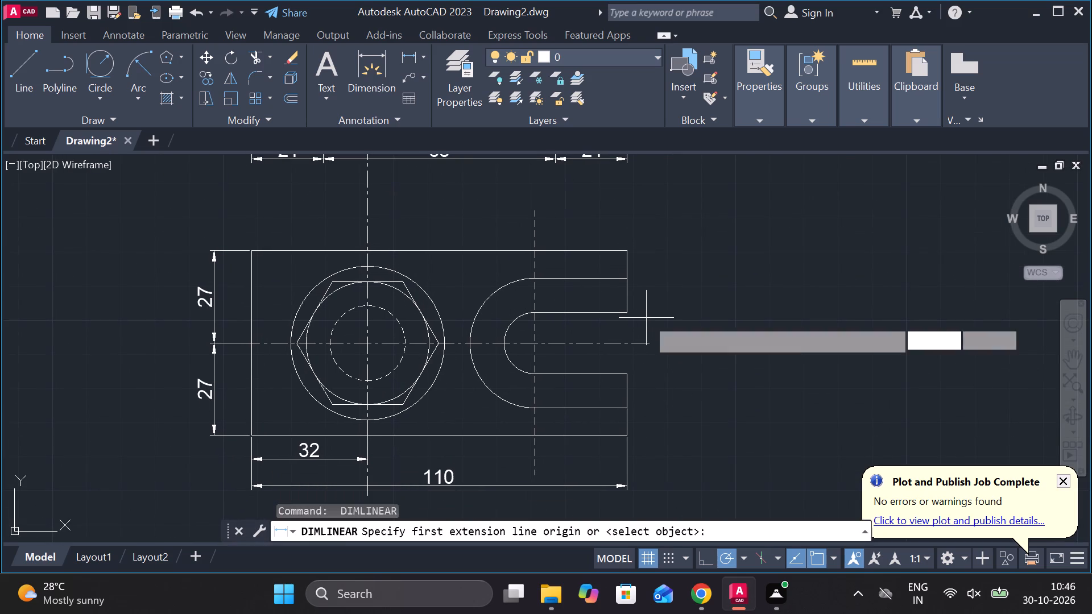
left_click(632, 317)
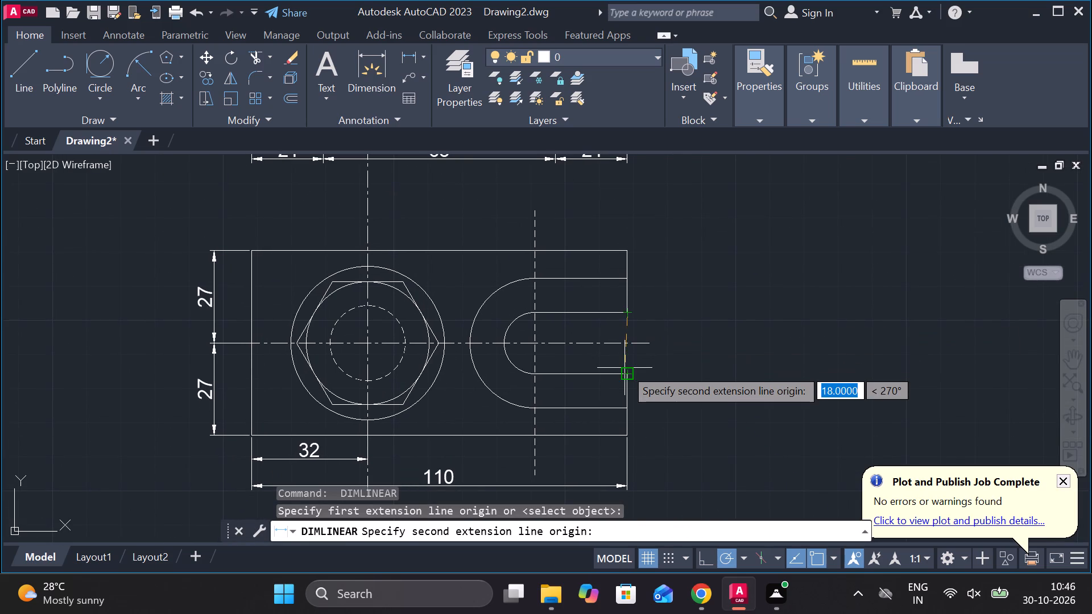
left_click(626, 372)
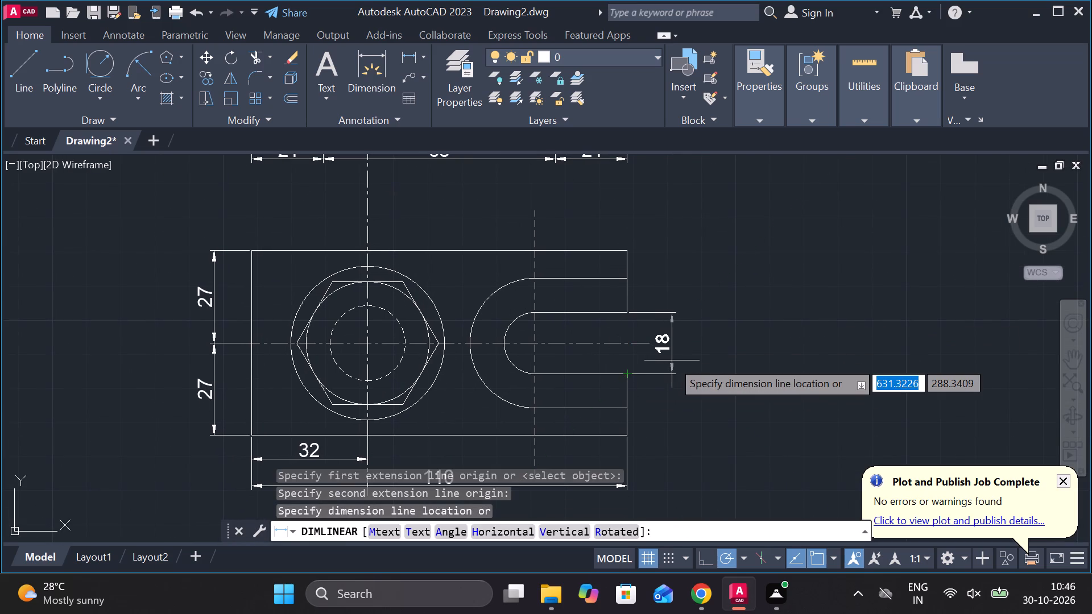
double_click(672, 360)
Add a linear dimension below the plate from the slot's dashed centreline to the lower-right corner.
key("space")
left_click(541, 439)
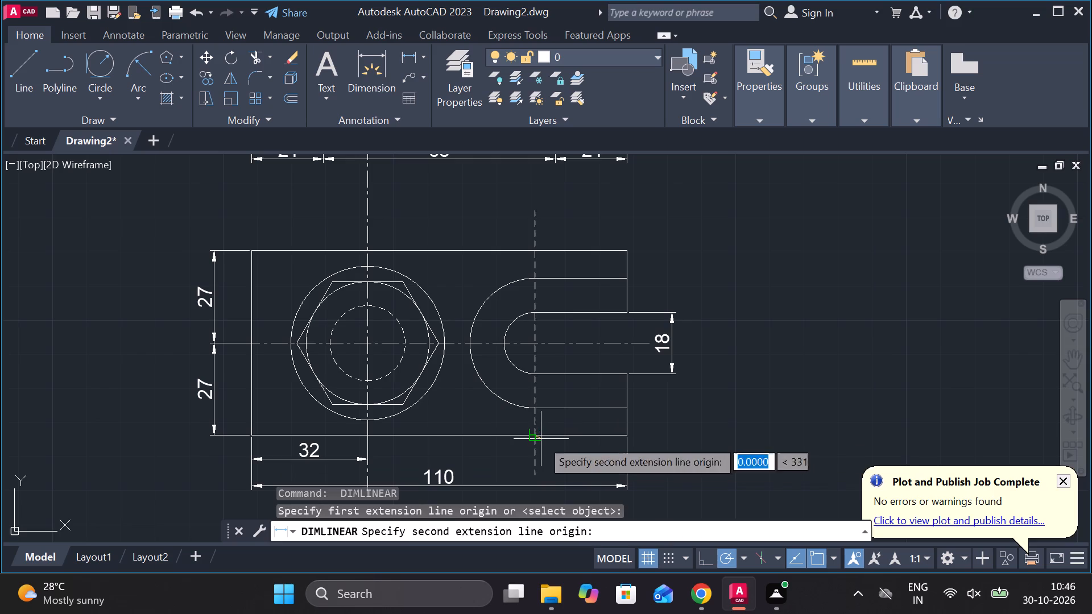
left_click(634, 437)
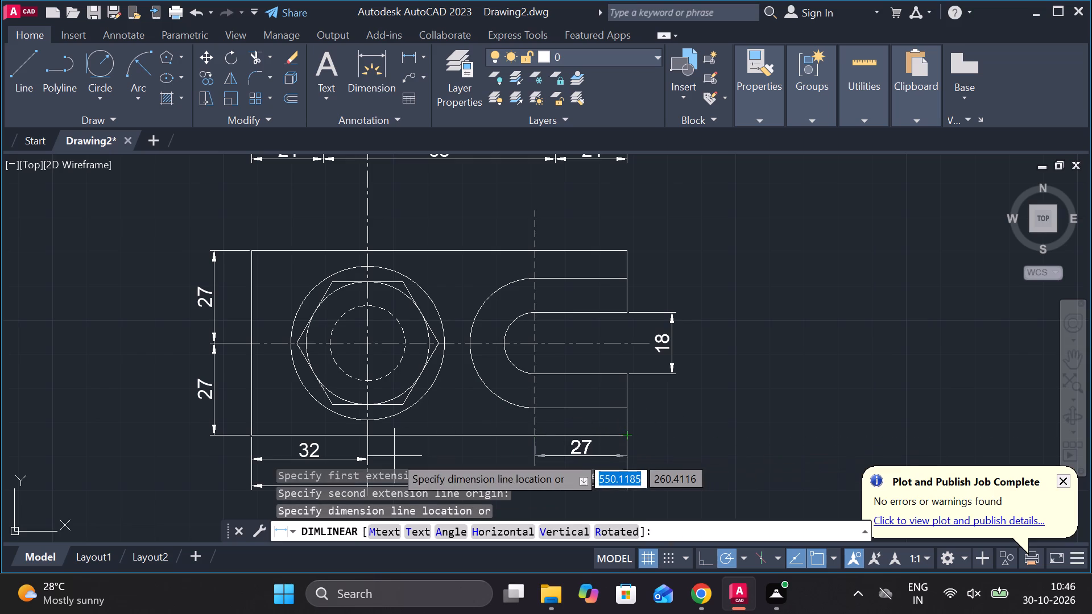
middle_click_drag(366, 457, 466, 389)
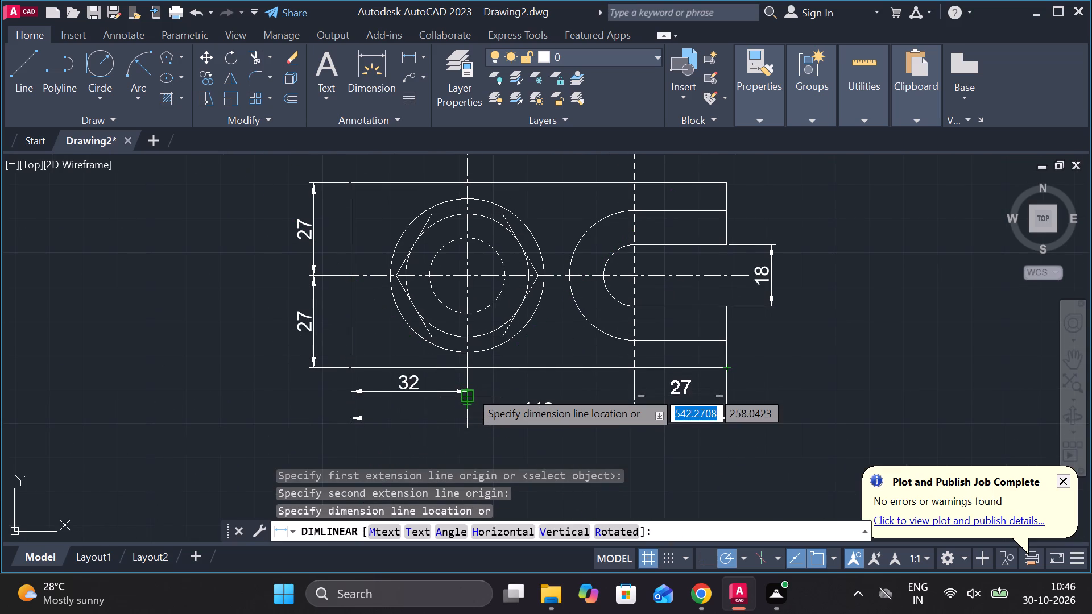
left_click(470, 391)
Add a vertical linear dimension for the plate's overall height, placed outside the slot width dimension.
middle_click_drag(677, 384, 656, 402)
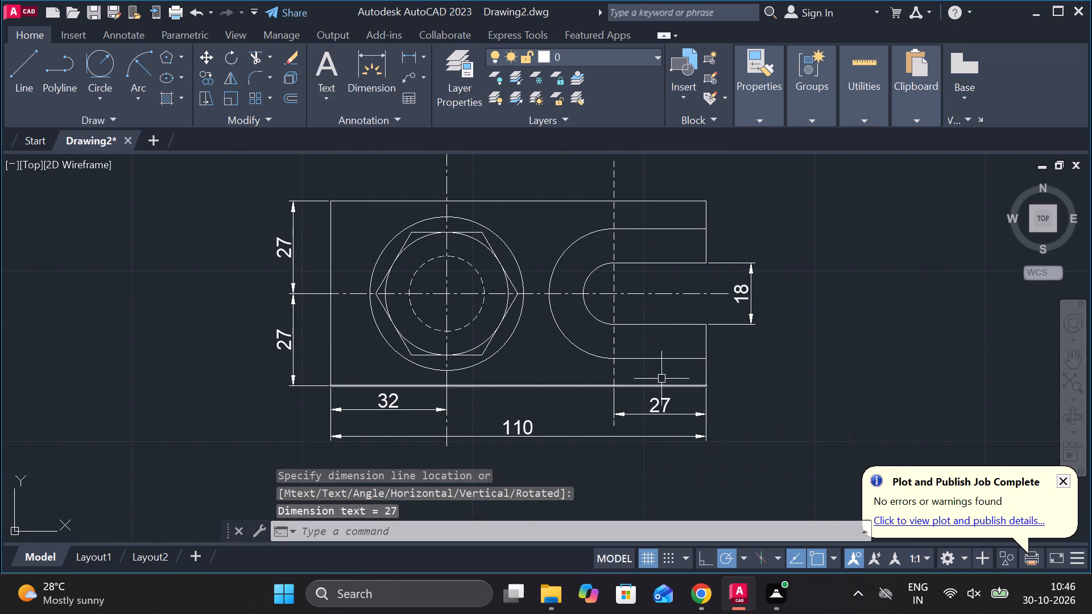
key("space")
left_click(707, 205)
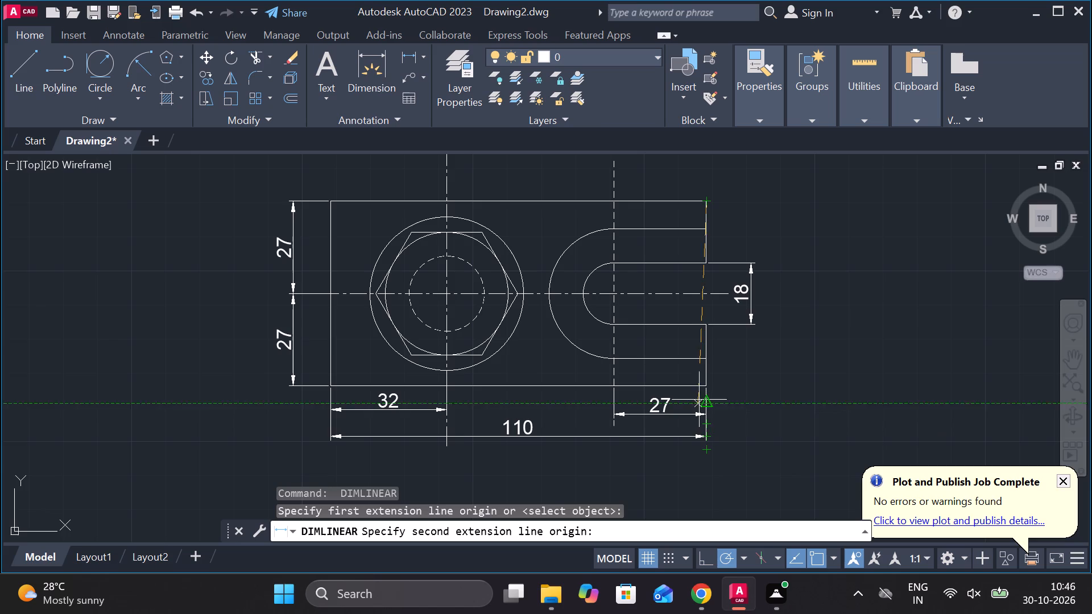
left_click(699, 386)
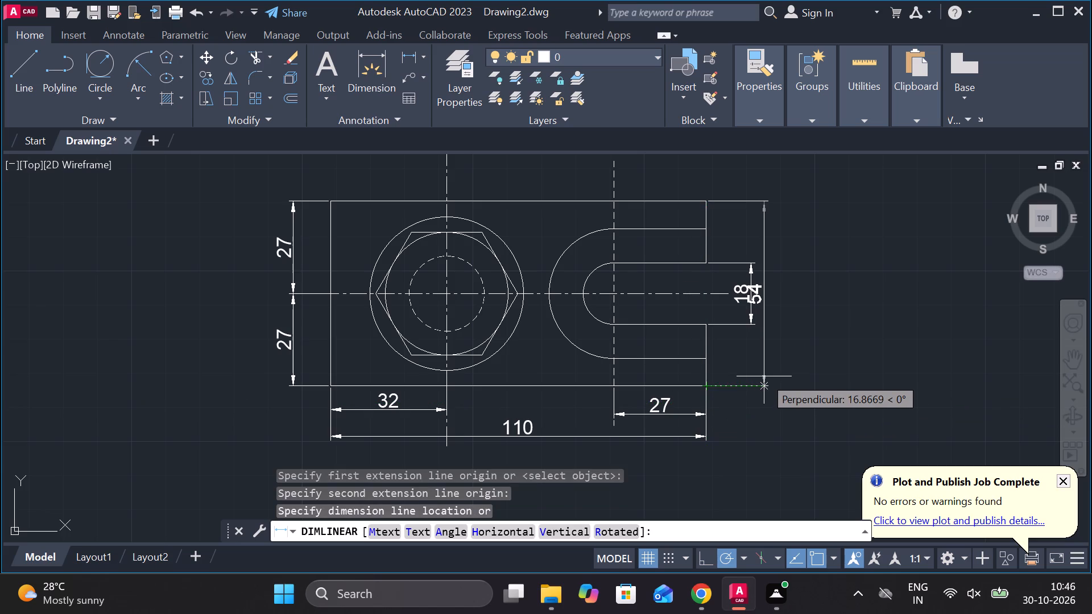
left_click(794, 363)
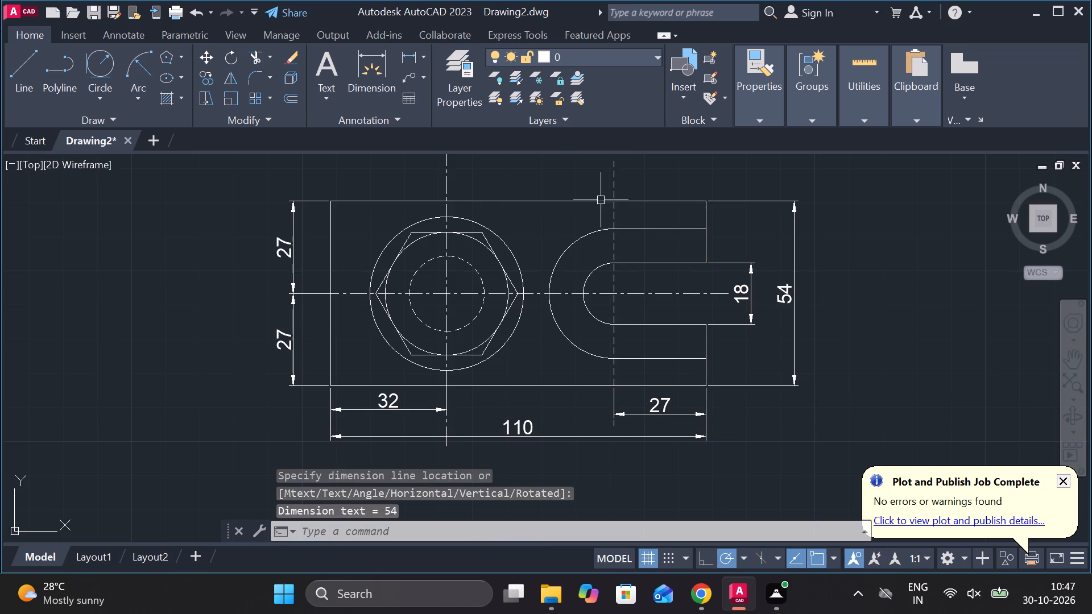
Add a radius dimension to the outer arc around the slot in the top view.
left_click(419, 57)
left_click(419, 57)
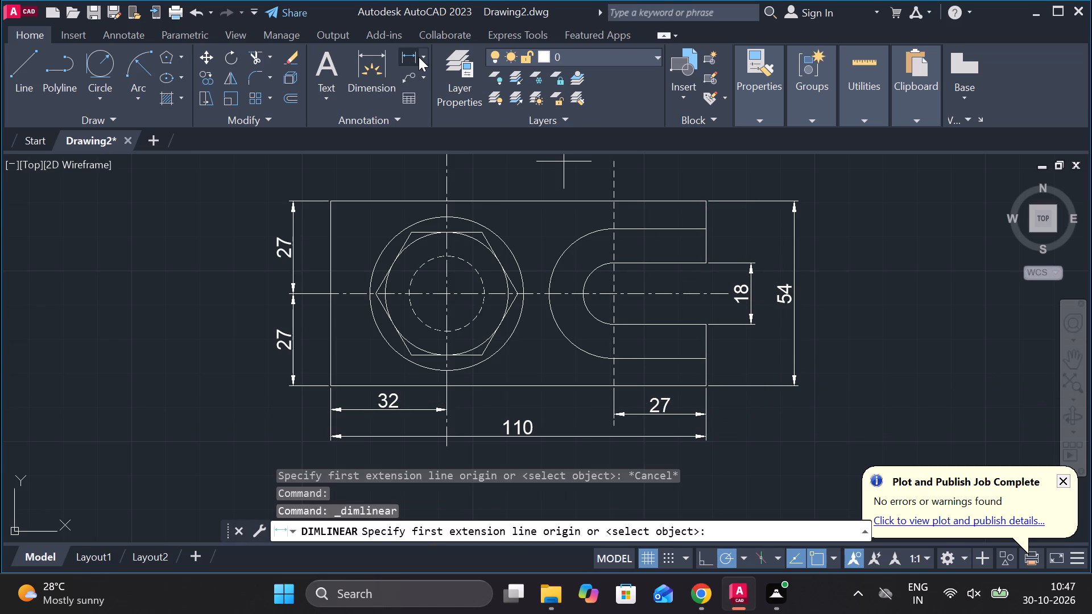
left_click(425, 52)
left_click(455, 159)
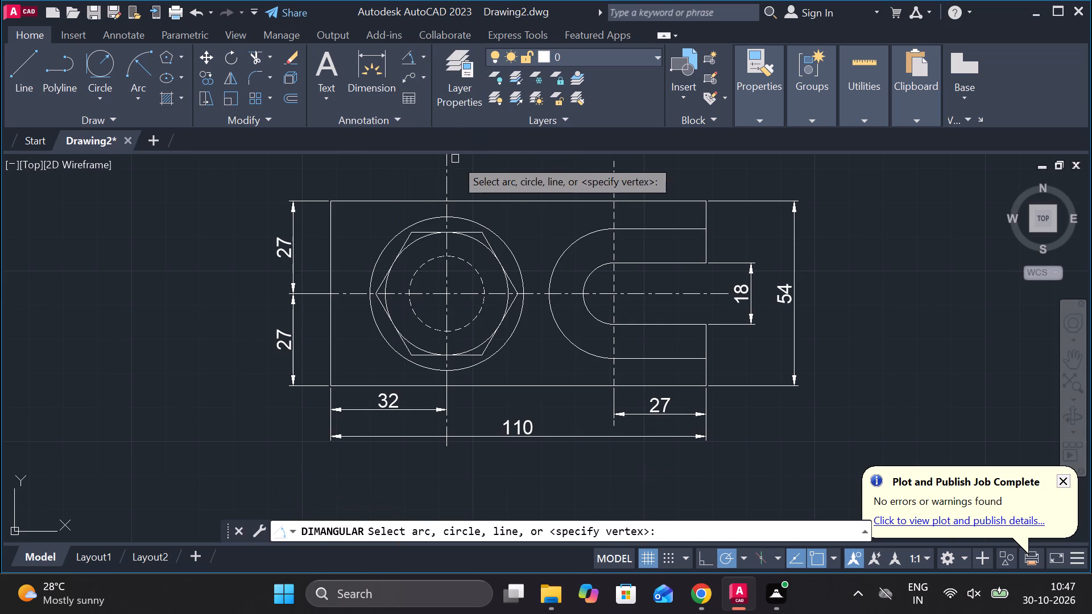
left_click(425, 49)
left_click(452, 217)
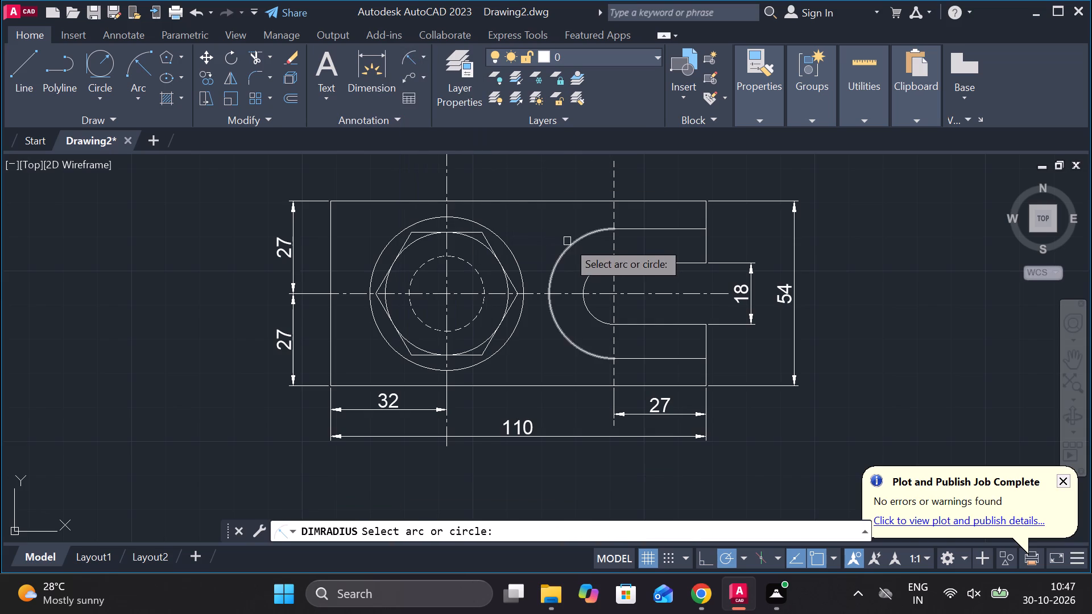
left_click(567, 241)
left_click(567, 241)
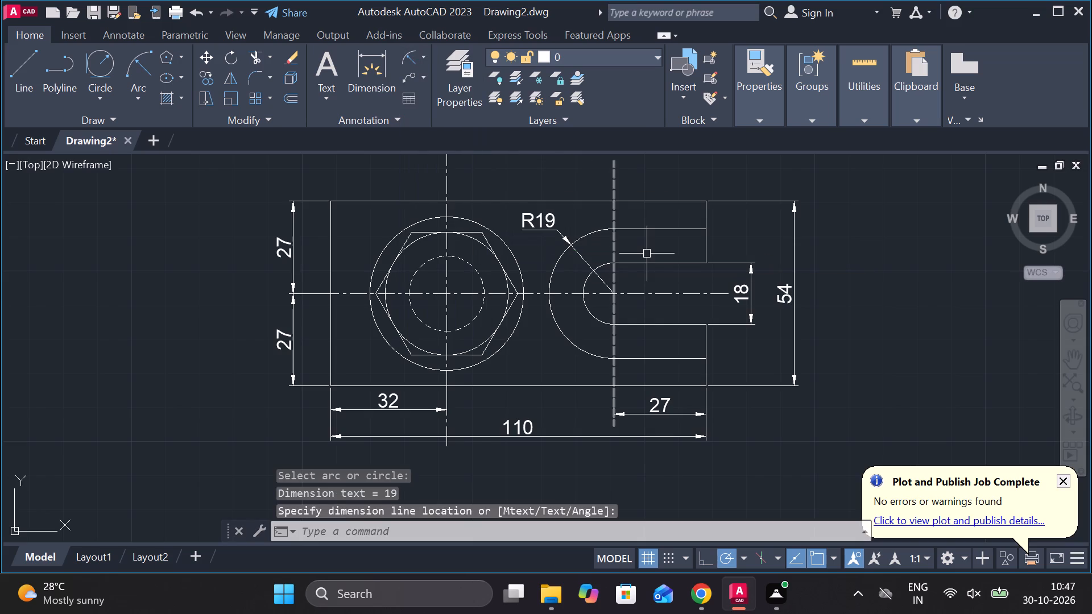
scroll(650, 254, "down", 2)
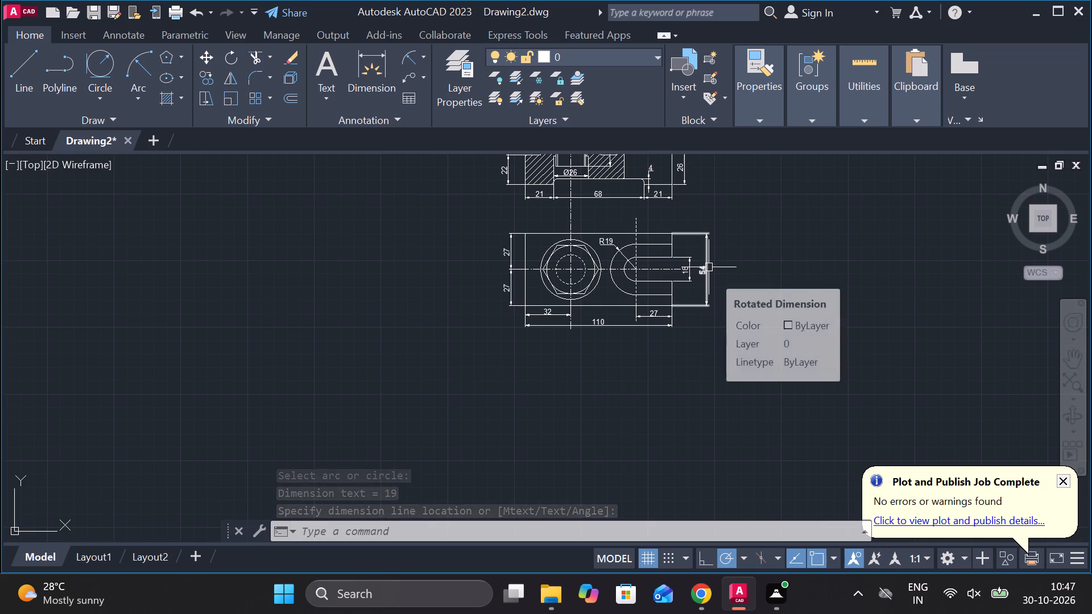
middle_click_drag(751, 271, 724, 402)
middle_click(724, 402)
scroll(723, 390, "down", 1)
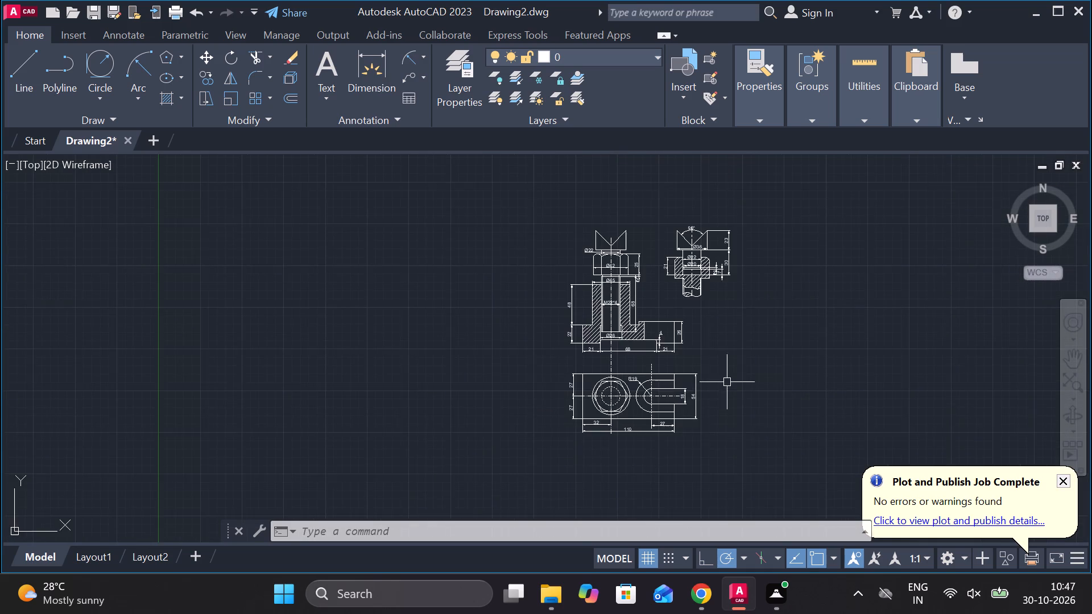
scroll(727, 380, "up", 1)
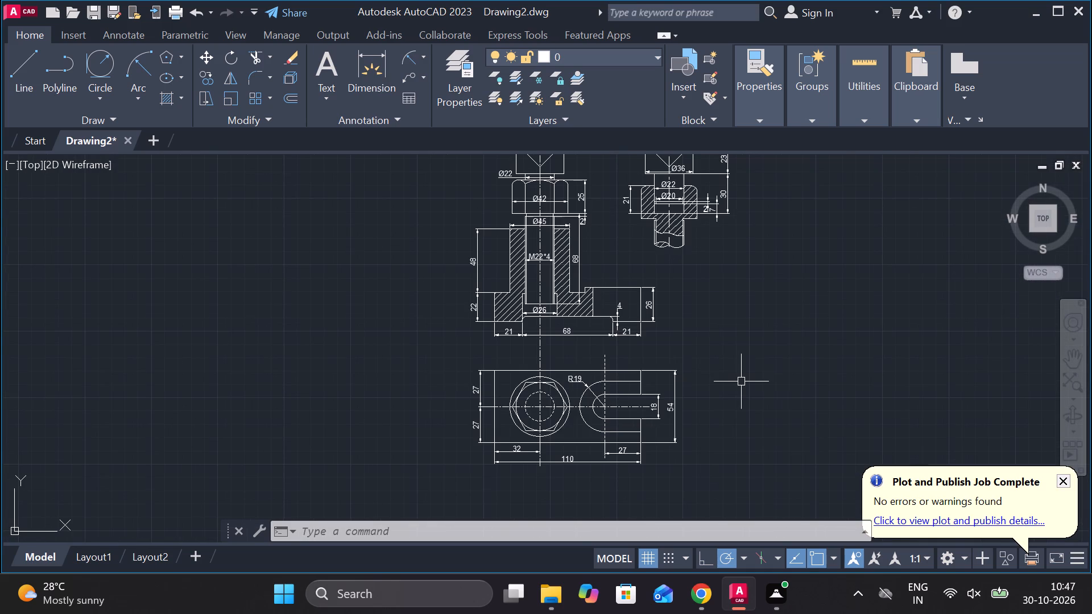
Add a multileader labelled 1 at text height 10, pointing to the hatched body's upper-left wall in the front view.
left_click(413, 73)
middle_click_drag(417, 187, 433, 302)
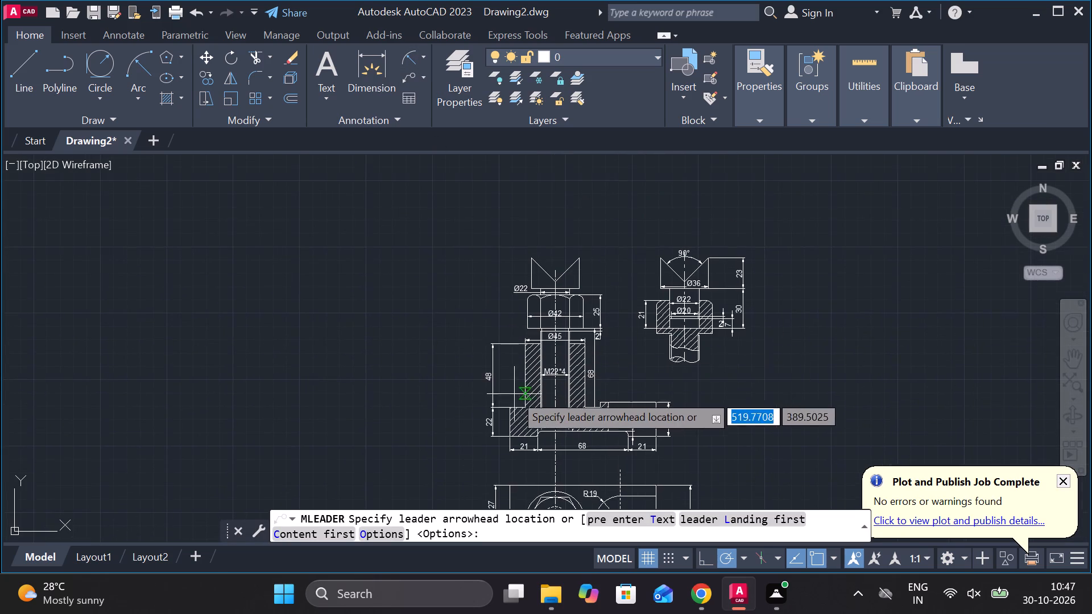
scroll(514, 394, "up", 2)
scroll(547, 288, "up", 2)
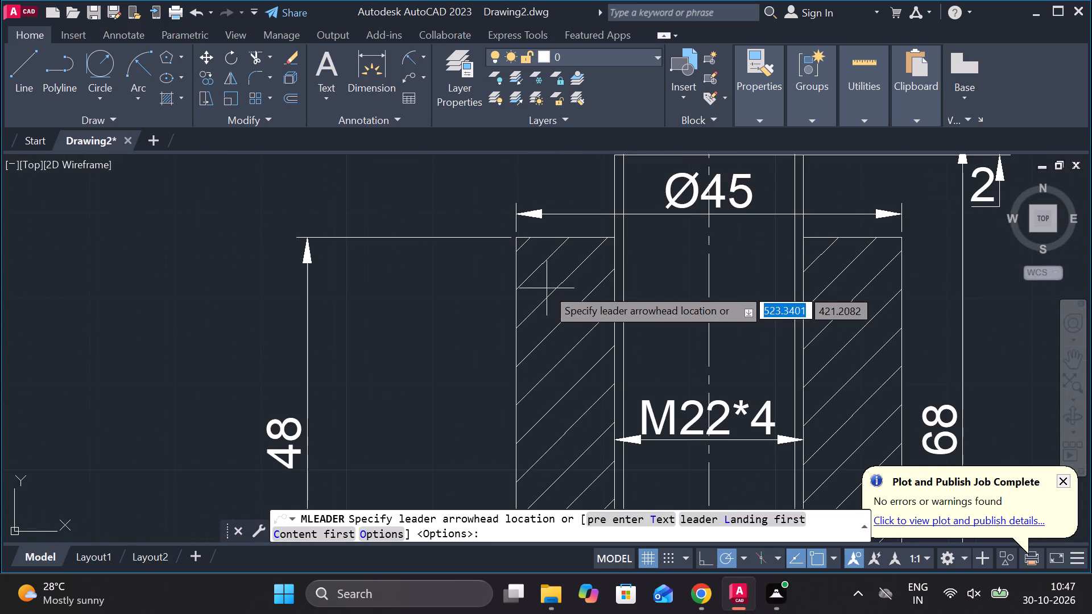
left_click(548, 280)
middle_click_drag(460, 204, 524, 347)
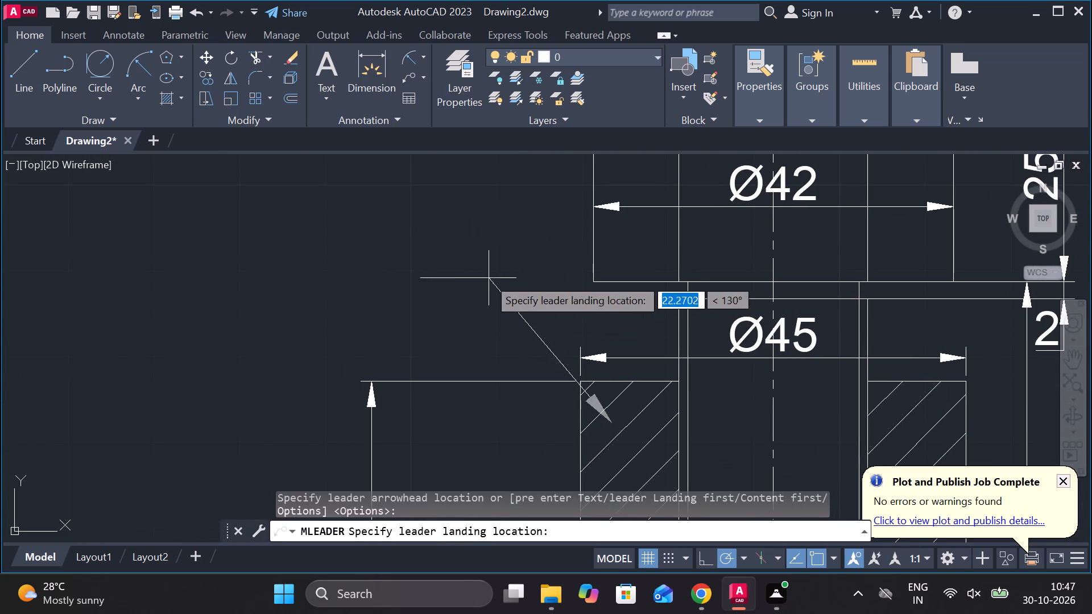
left_click(487, 274)
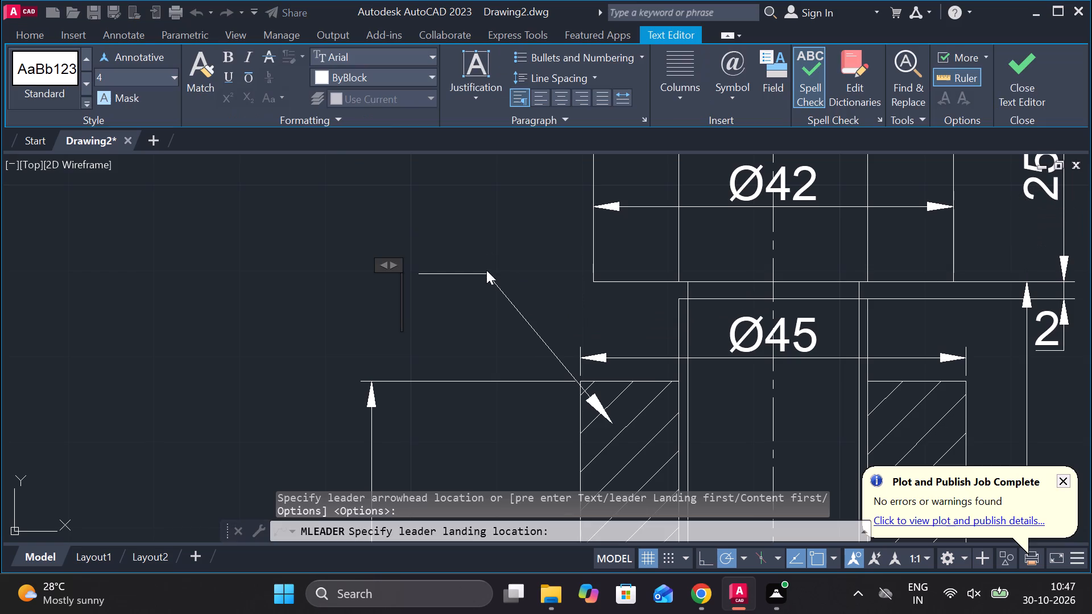
left_click(125, 70)
key("1")
key("0")
key("Return")
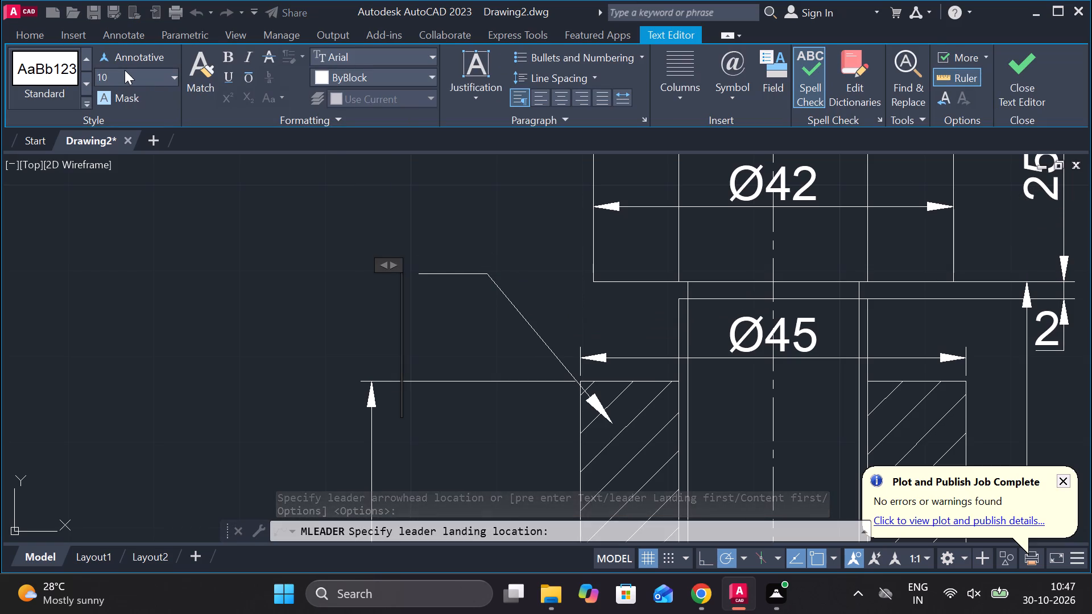
key("1")
left_click(1006, 84)
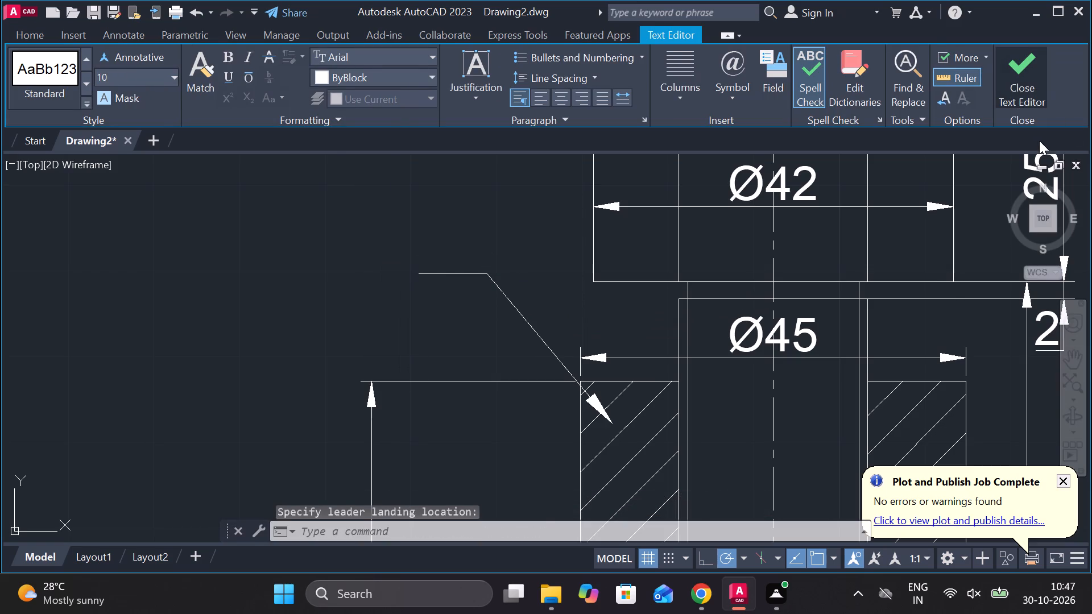
Add a multileader labelled 2 at text height 10, pointing to the left edge of the hexagonal nut in the front view.
scroll(949, 192, "down", 2)
scroll(949, 251, "down", 1)
middle_click_drag(946, 280, 568, 387)
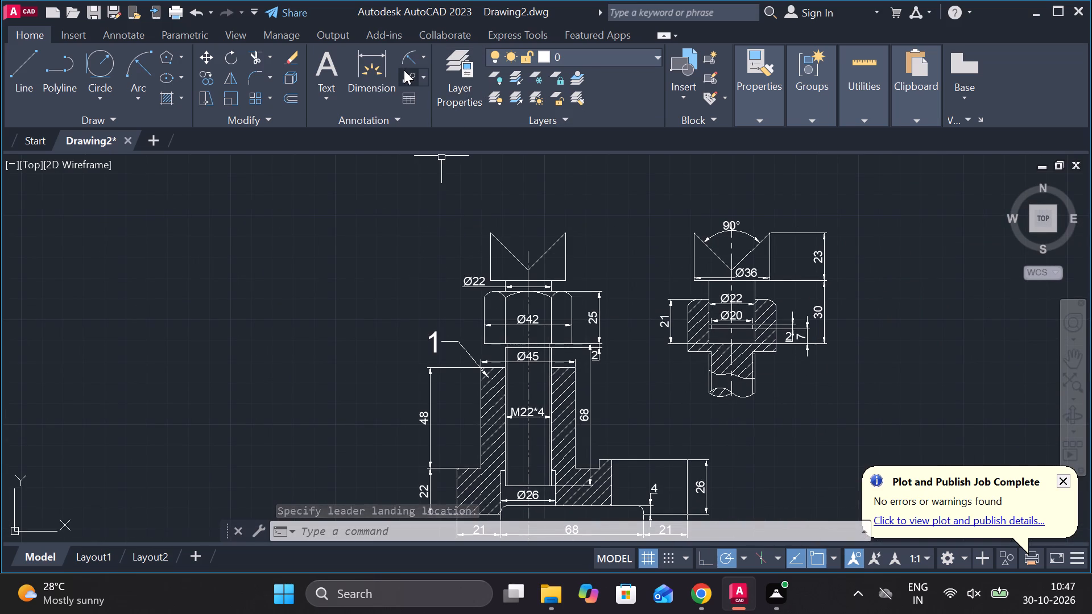
left_click(404, 70)
scroll(403, 230, "up", 2)
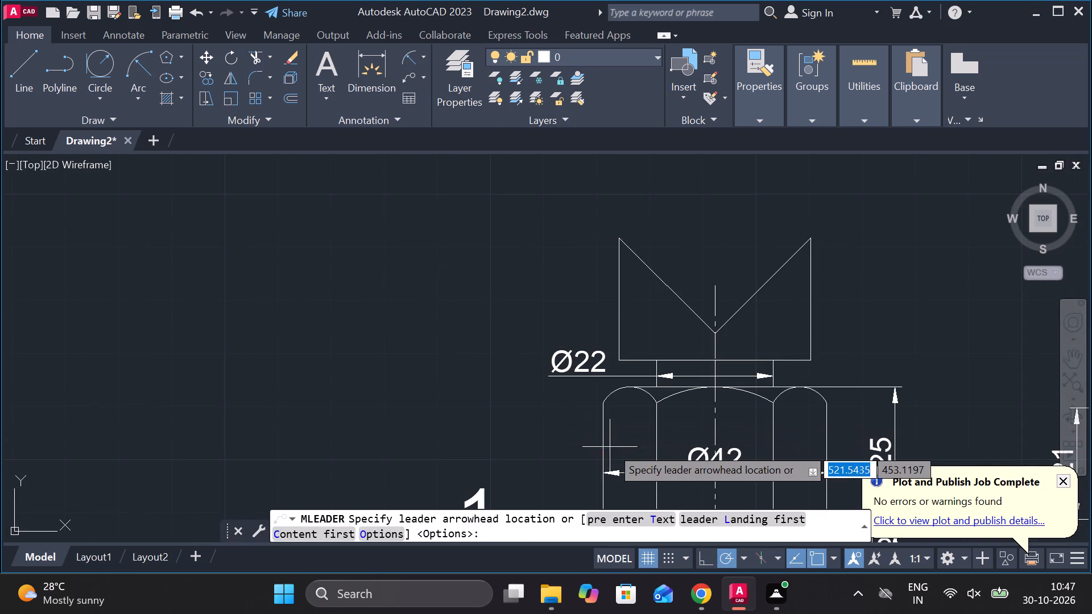
left_click(612, 447)
left_click(479, 362)
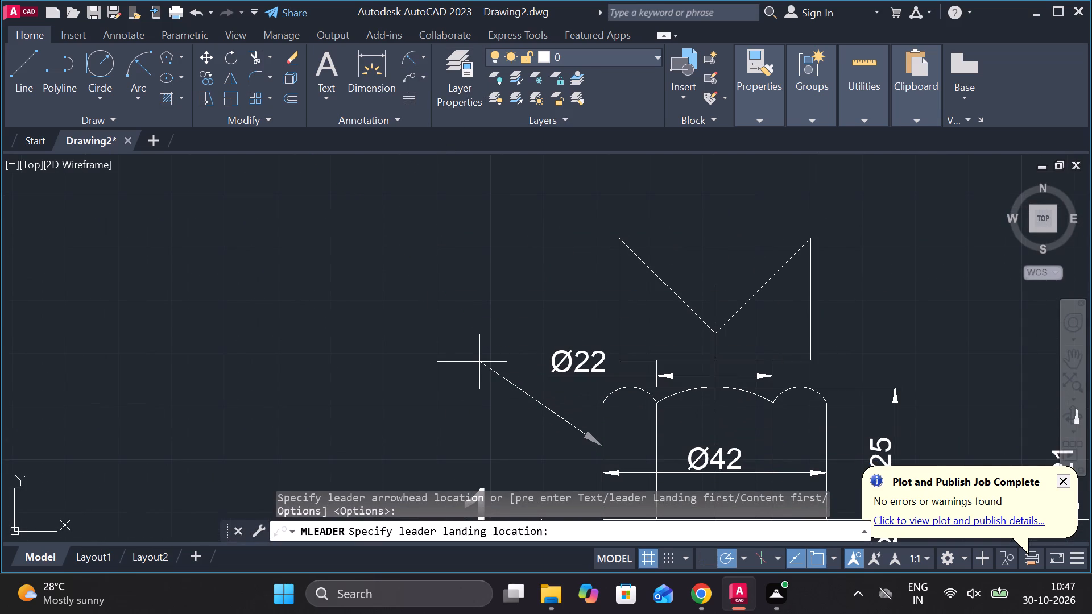
left_click(125, 76)
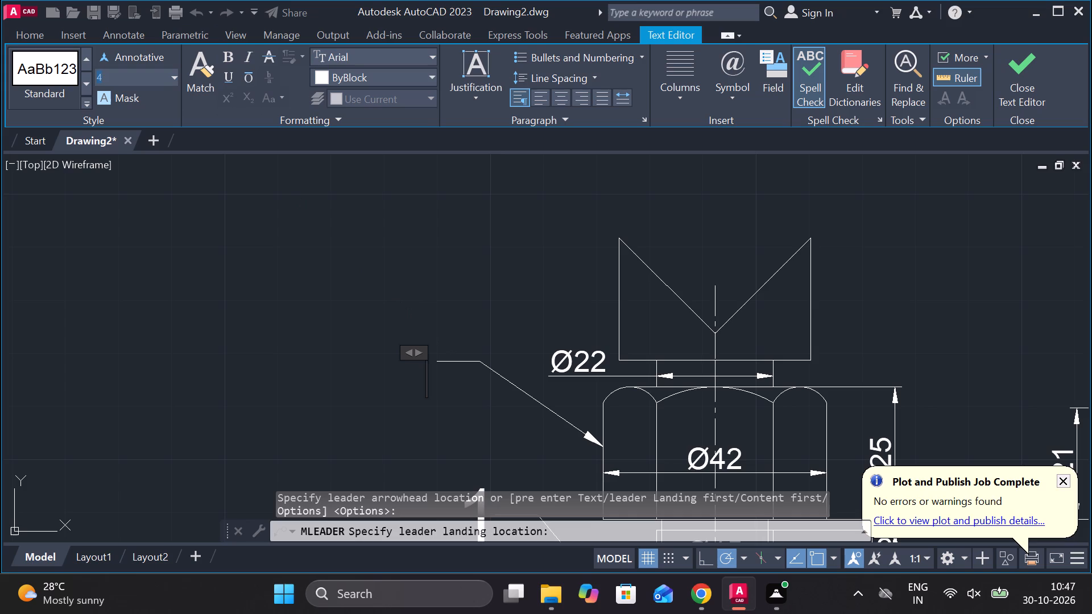
type("1-")
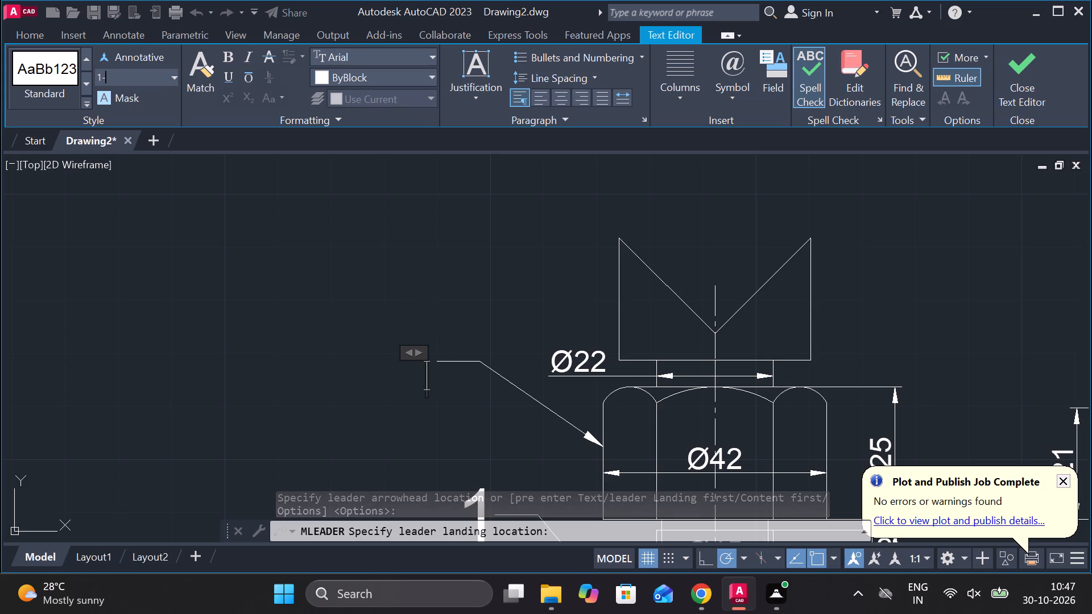
key("BackSpace")
key("0")
key("Return")
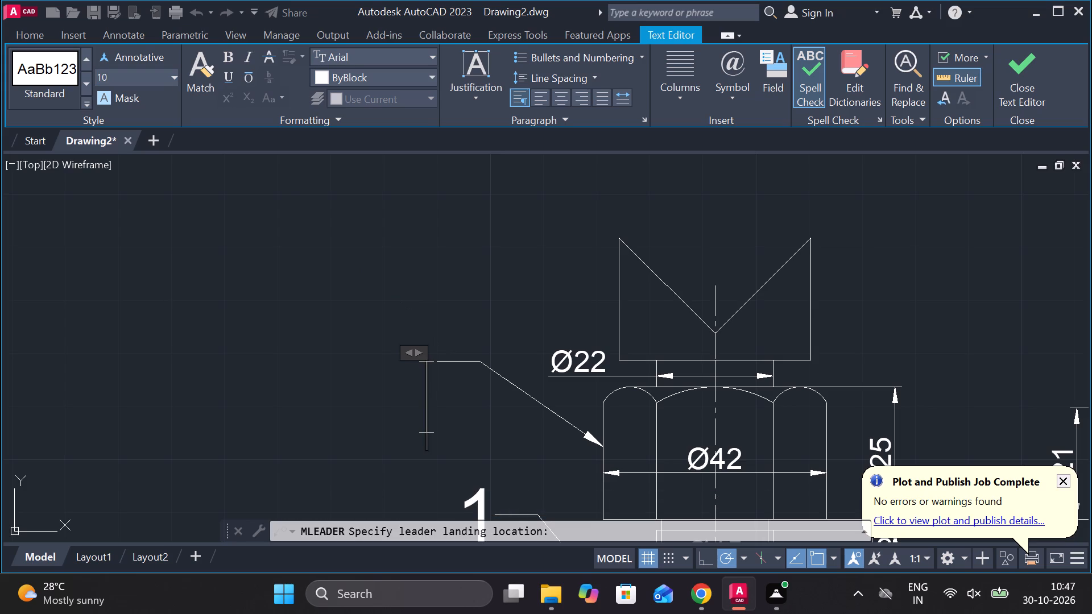
key("2")
left_click(1039, 72)
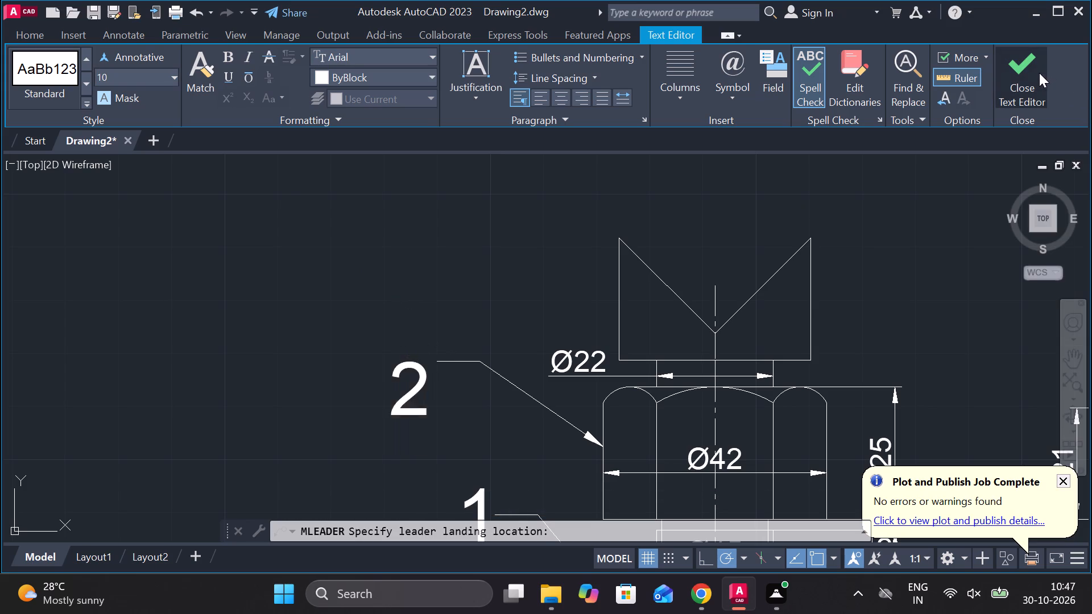
Add a multileader labelled 3 at text height 10, pointing to the right edge of the V-notched head in the front view.
scroll(979, 153, "down", 1)
middle_click_drag(883, 213, 766, 265)
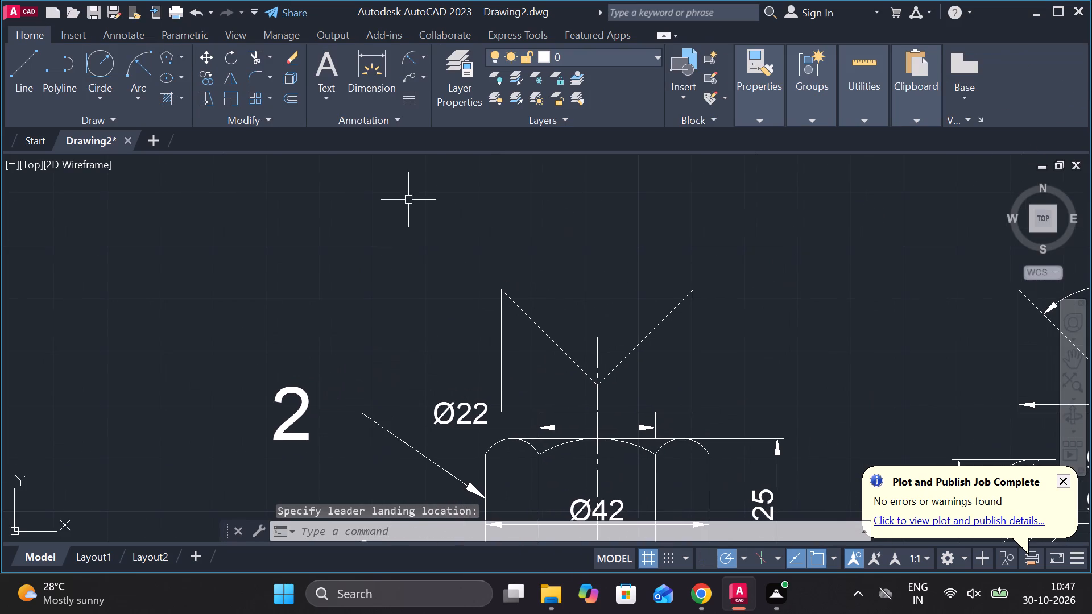
left_click(401, 78)
left_click(691, 342)
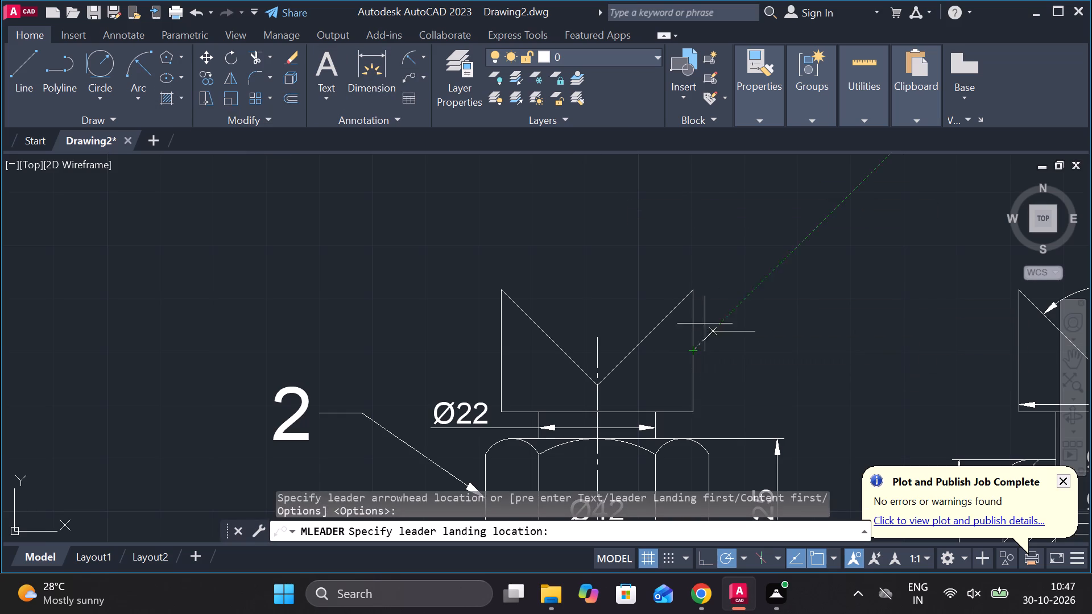
left_click(742, 289)
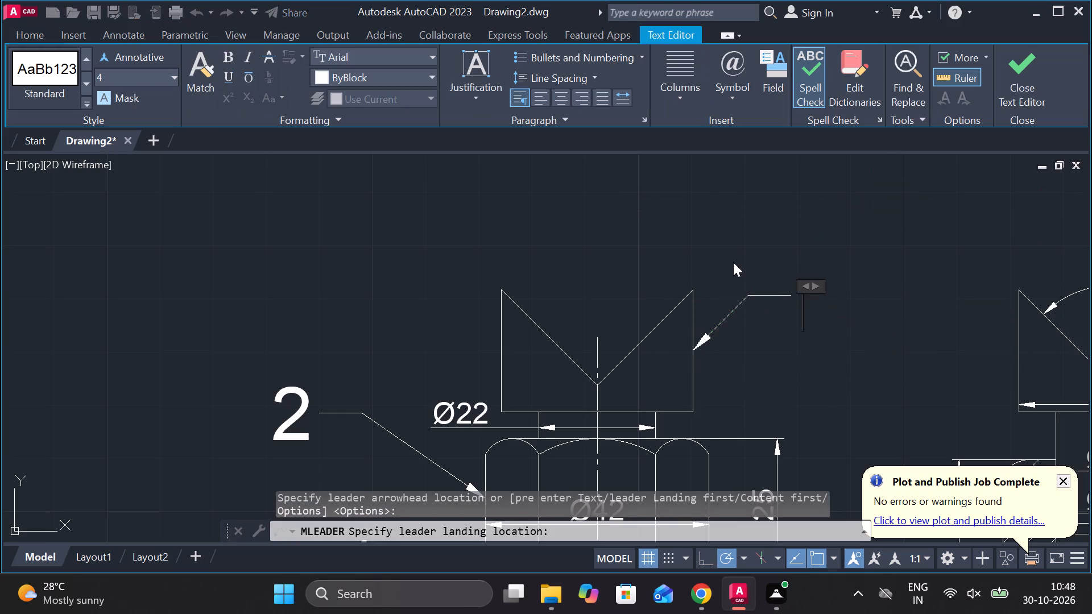
left_click(144, 72)
type("10")
key("Return")
key("3")
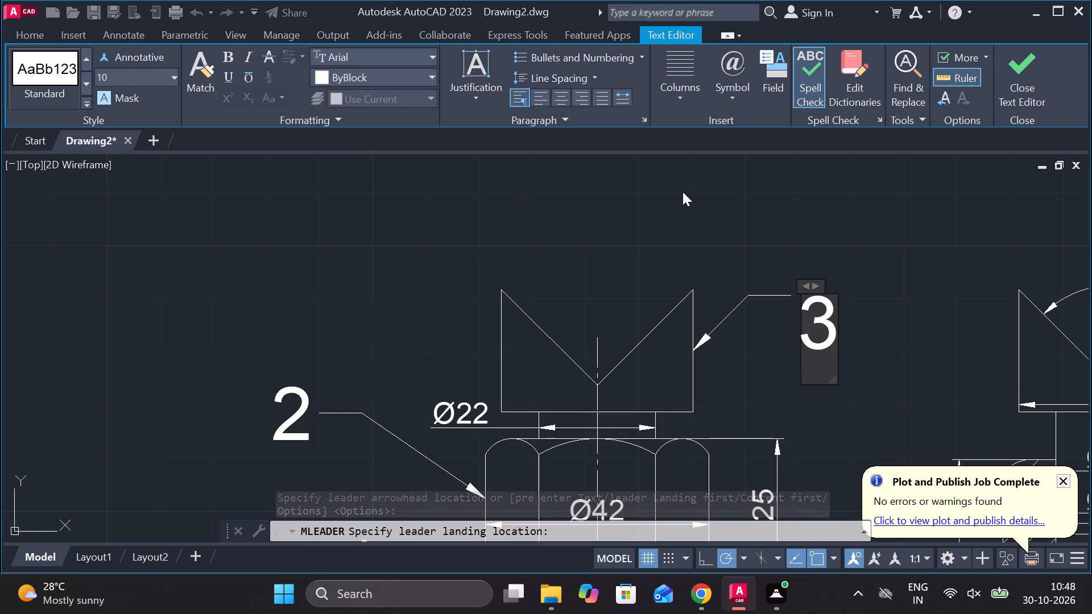
left_click(1023, 94)
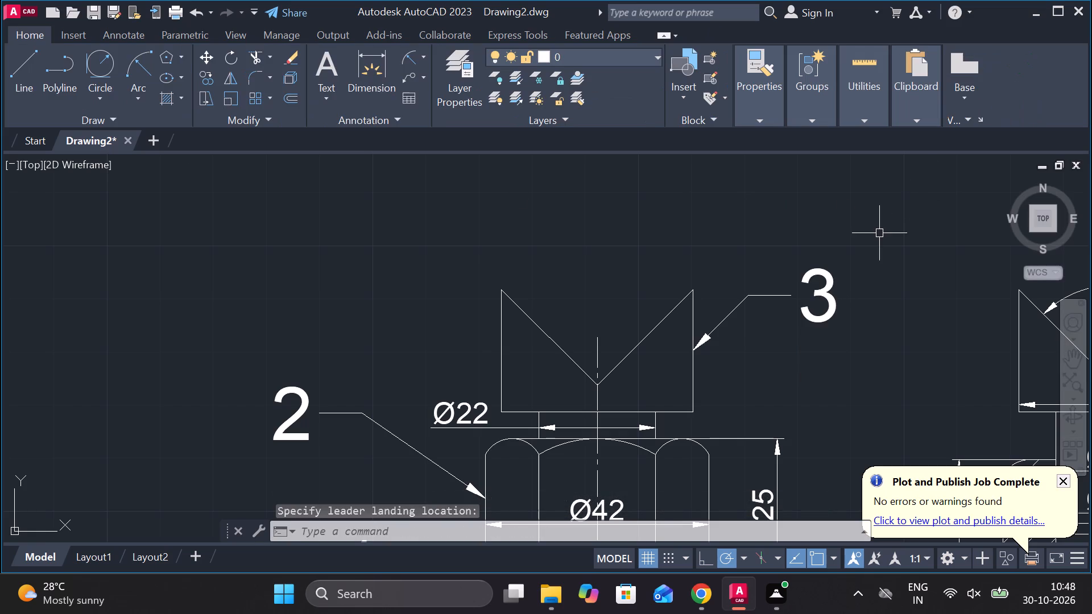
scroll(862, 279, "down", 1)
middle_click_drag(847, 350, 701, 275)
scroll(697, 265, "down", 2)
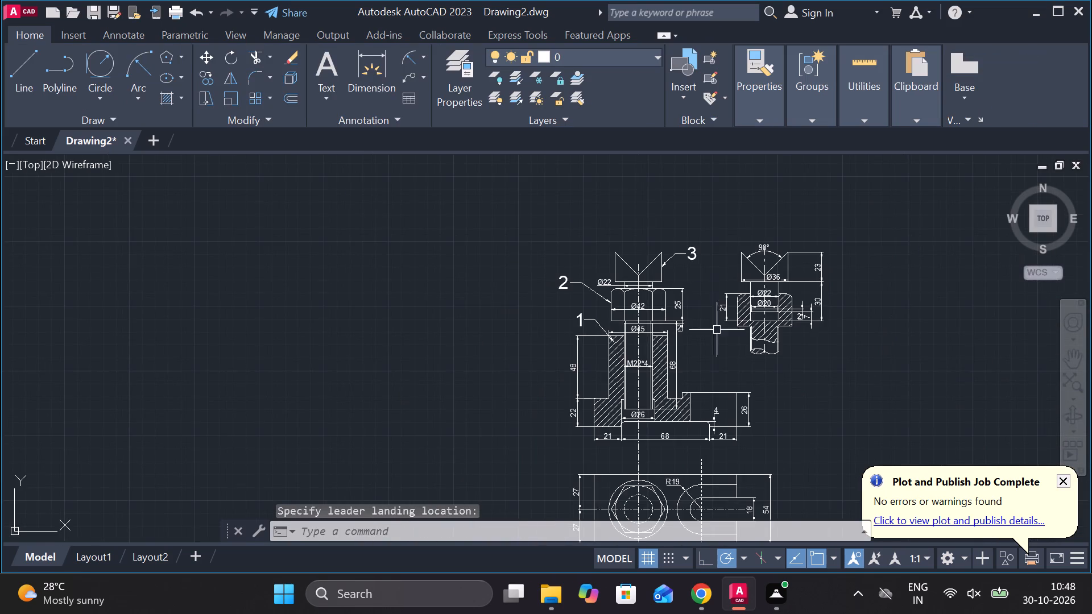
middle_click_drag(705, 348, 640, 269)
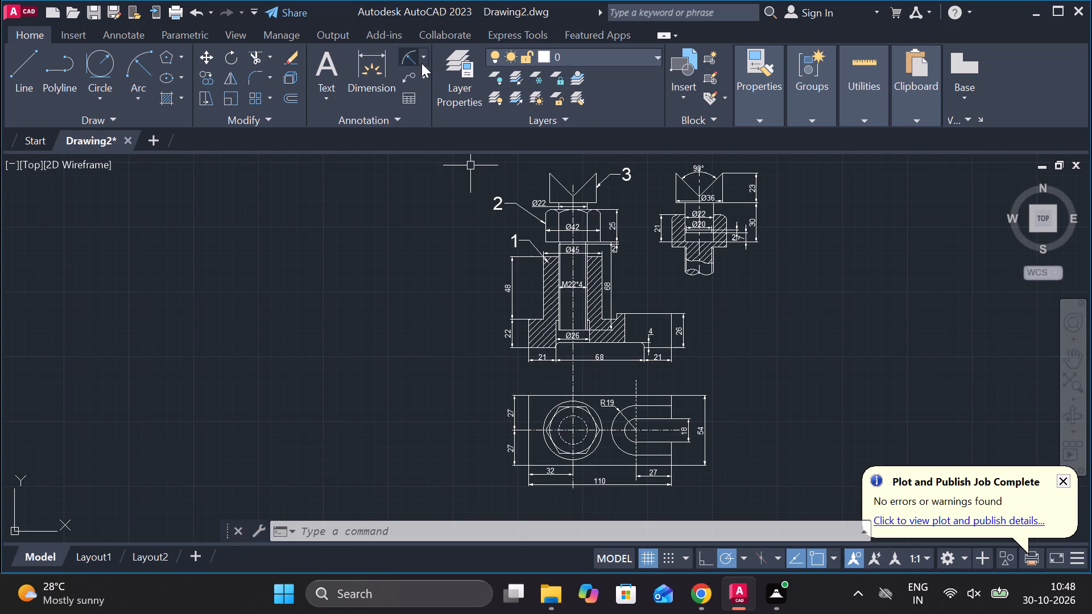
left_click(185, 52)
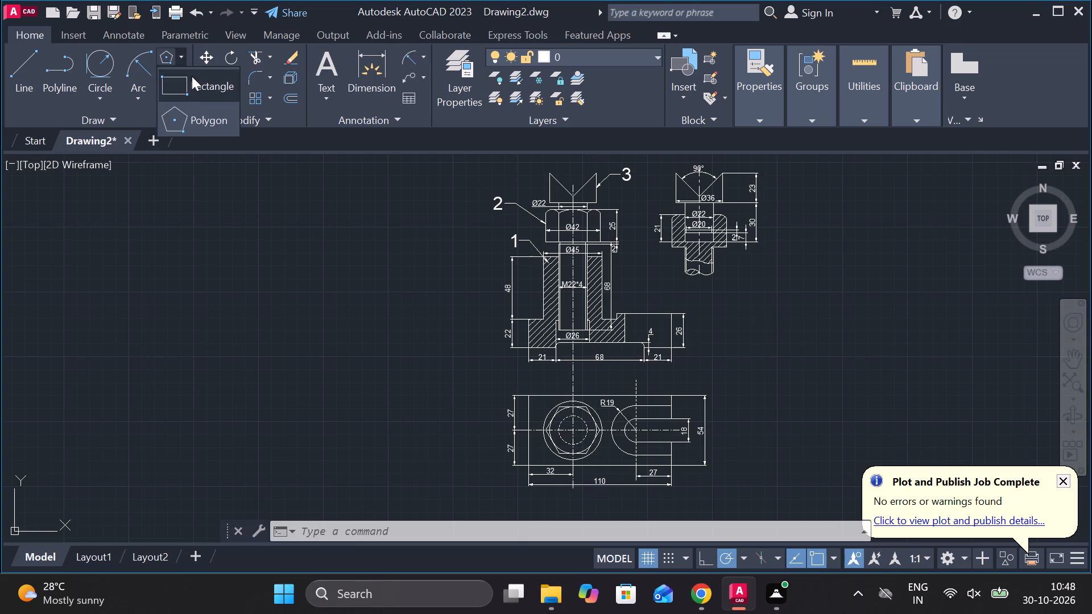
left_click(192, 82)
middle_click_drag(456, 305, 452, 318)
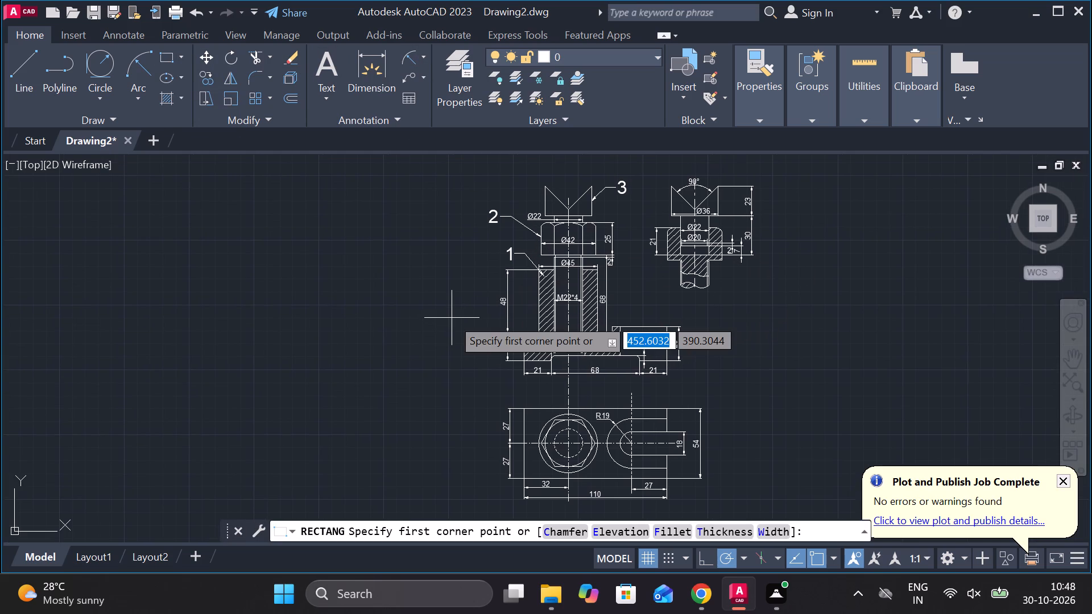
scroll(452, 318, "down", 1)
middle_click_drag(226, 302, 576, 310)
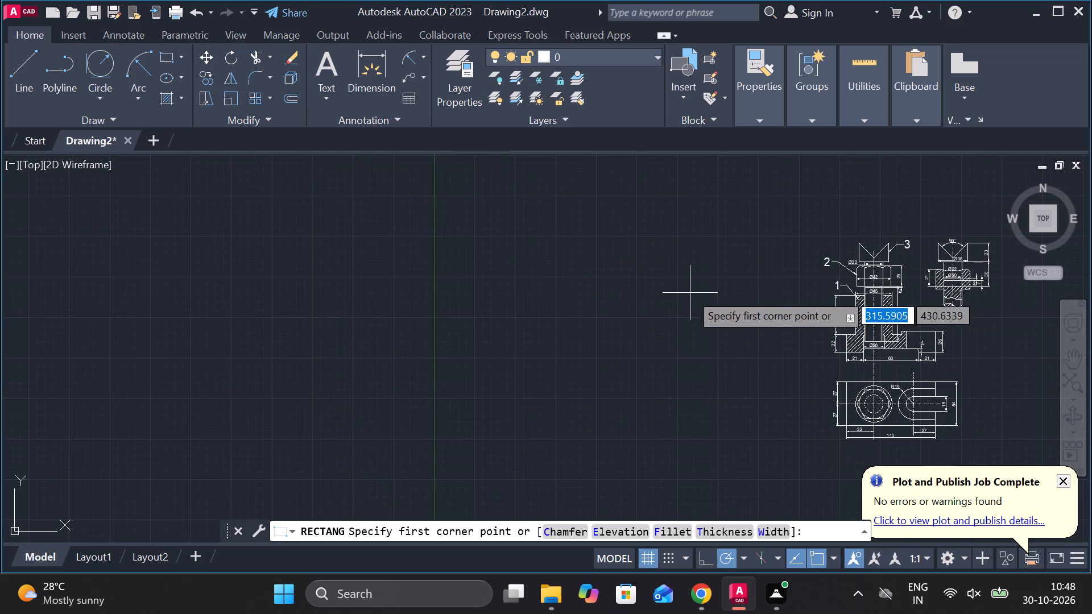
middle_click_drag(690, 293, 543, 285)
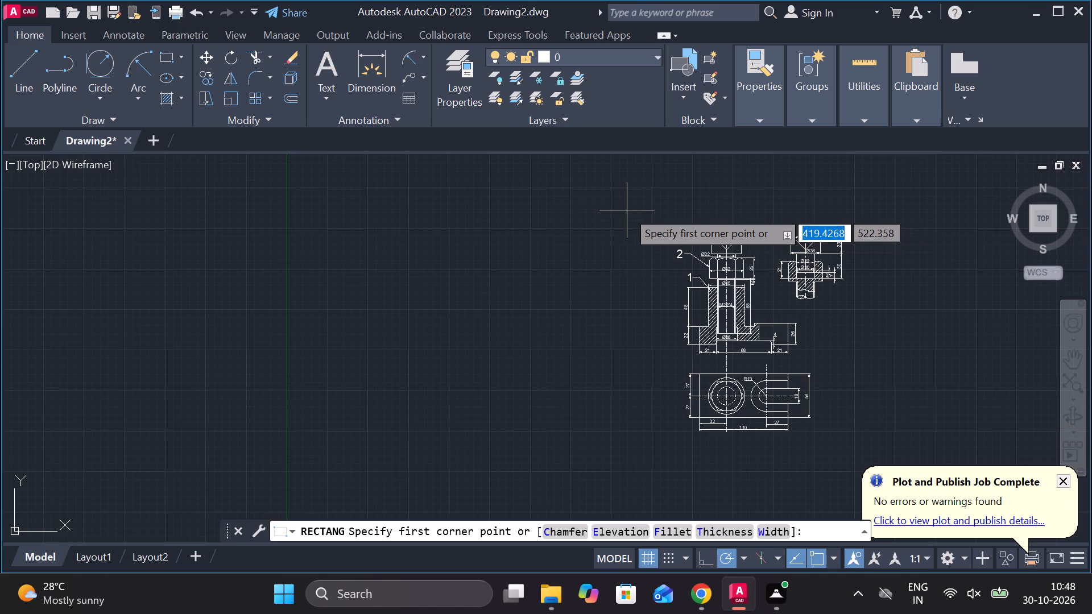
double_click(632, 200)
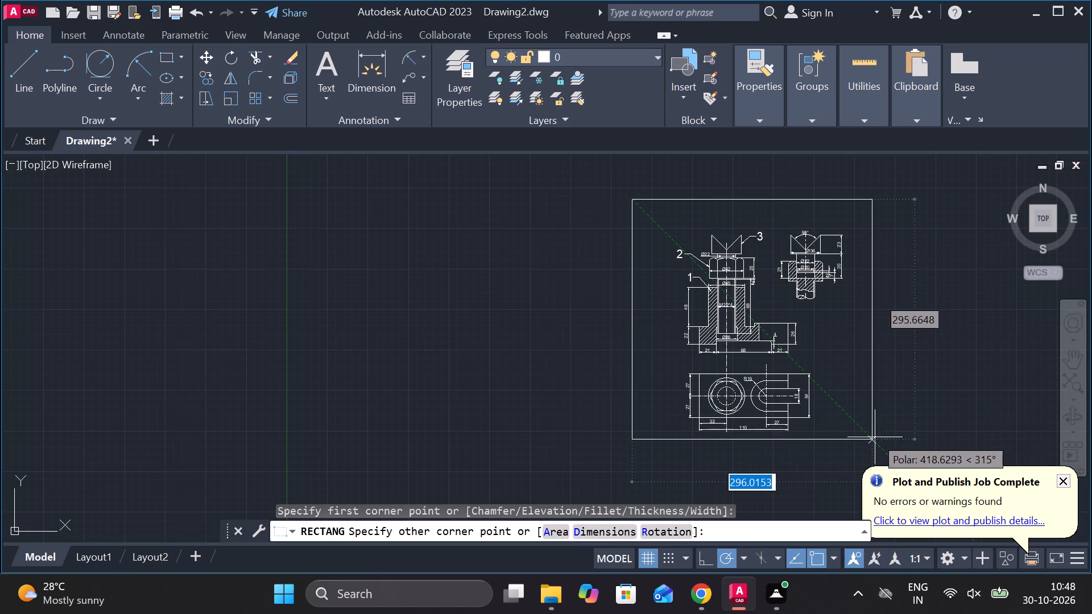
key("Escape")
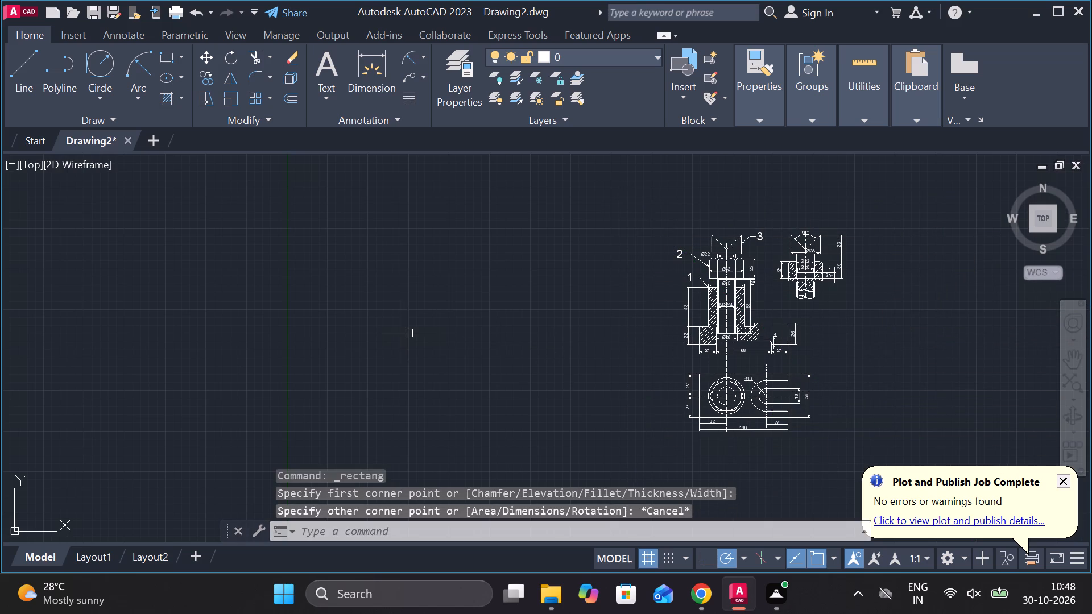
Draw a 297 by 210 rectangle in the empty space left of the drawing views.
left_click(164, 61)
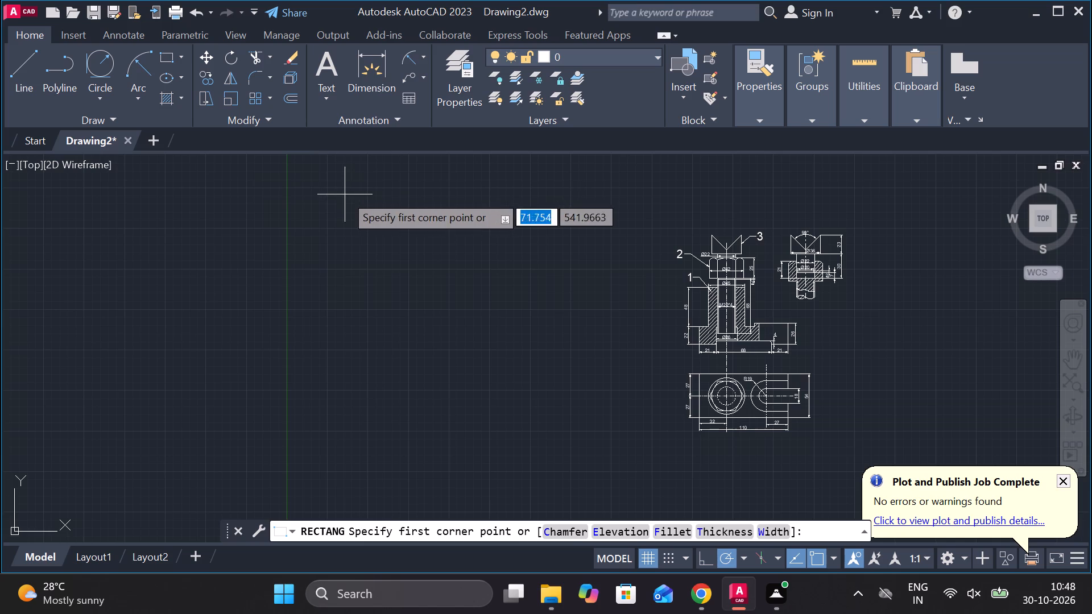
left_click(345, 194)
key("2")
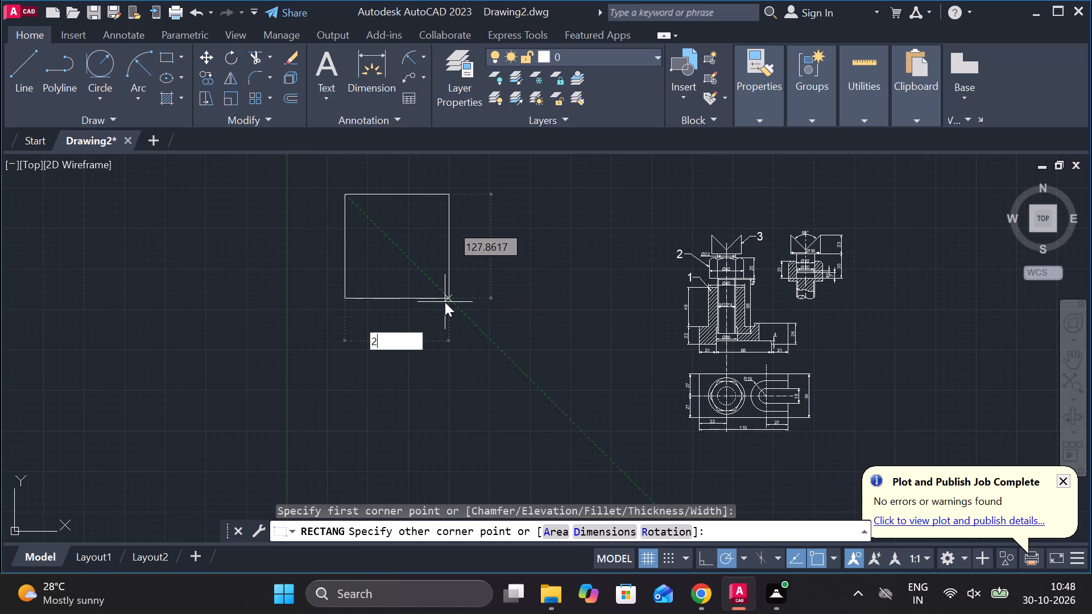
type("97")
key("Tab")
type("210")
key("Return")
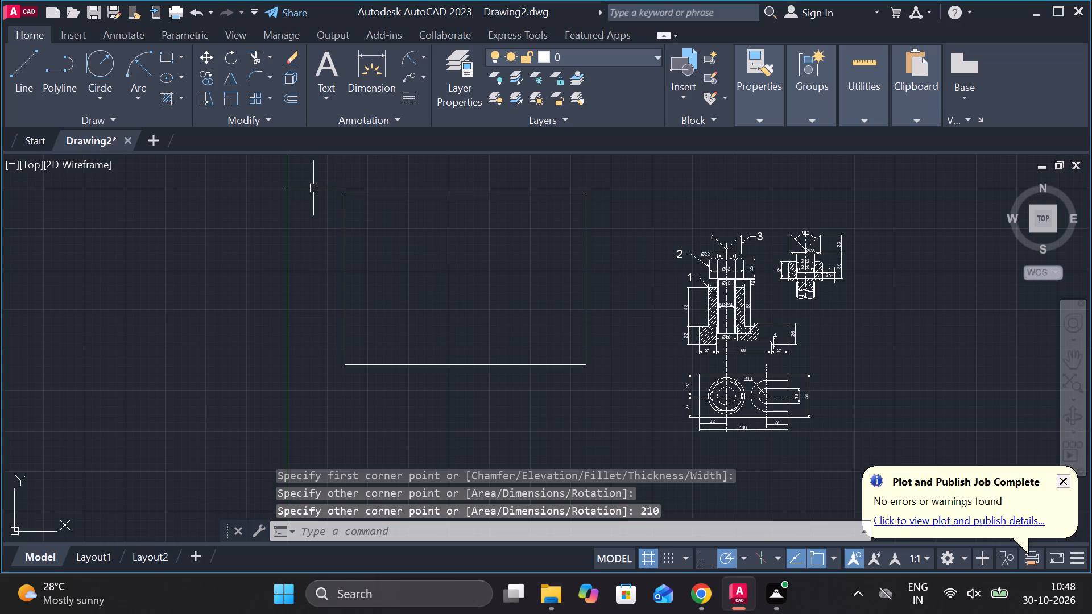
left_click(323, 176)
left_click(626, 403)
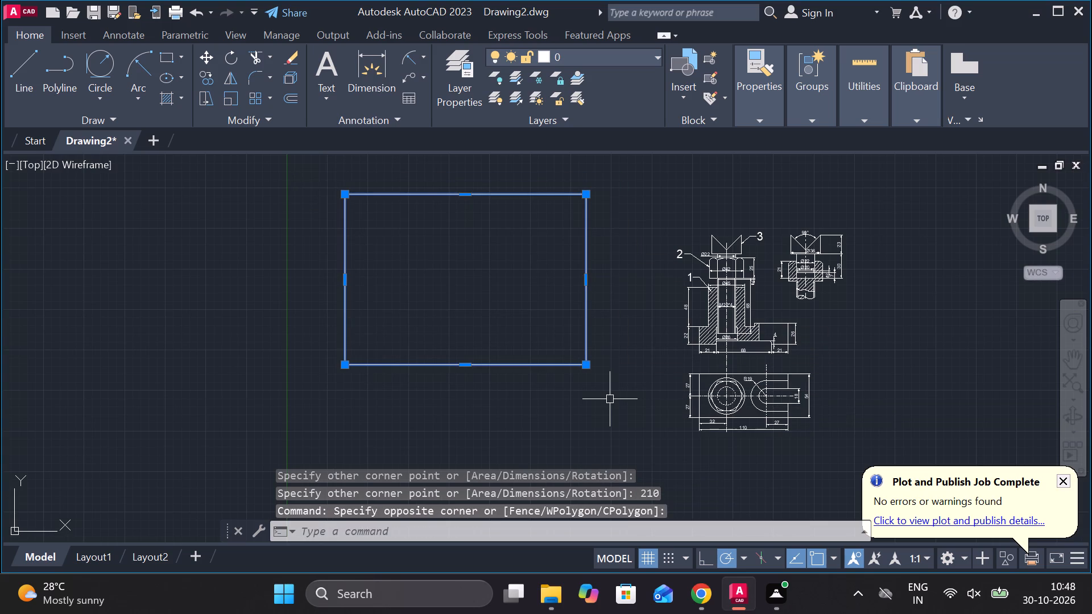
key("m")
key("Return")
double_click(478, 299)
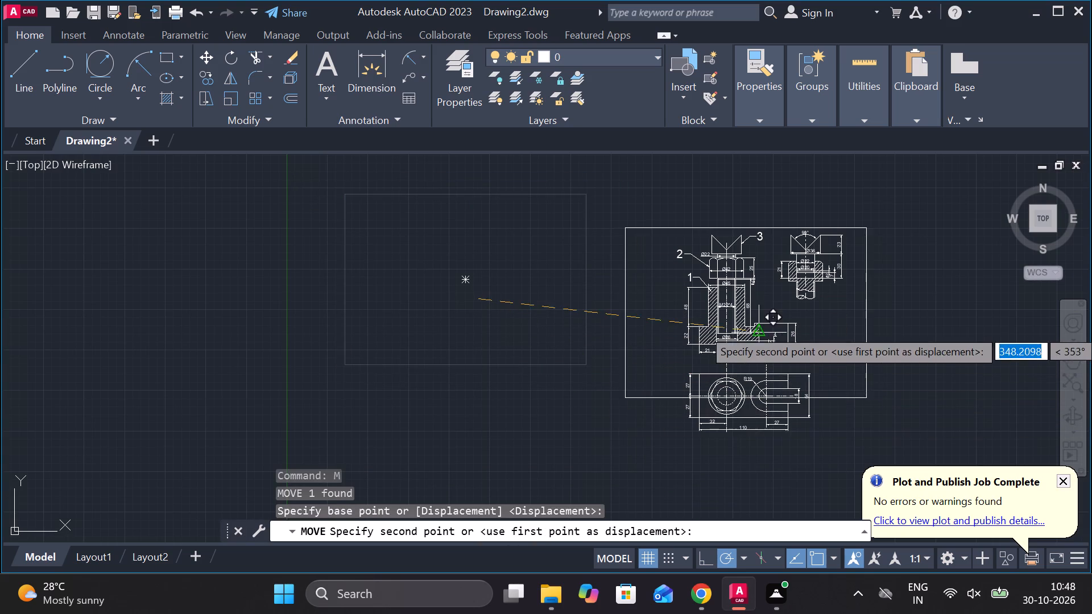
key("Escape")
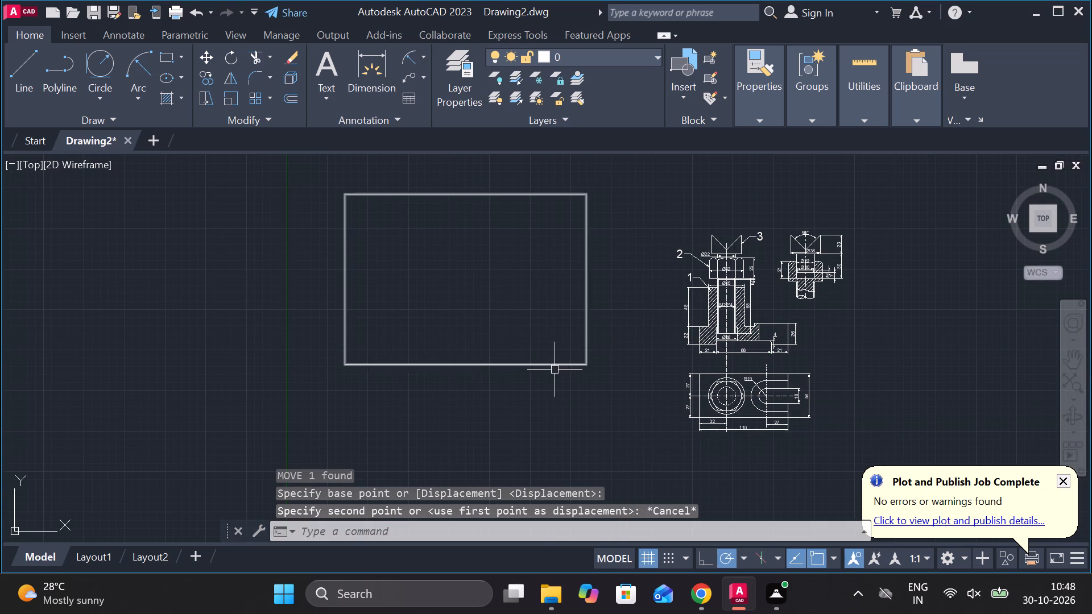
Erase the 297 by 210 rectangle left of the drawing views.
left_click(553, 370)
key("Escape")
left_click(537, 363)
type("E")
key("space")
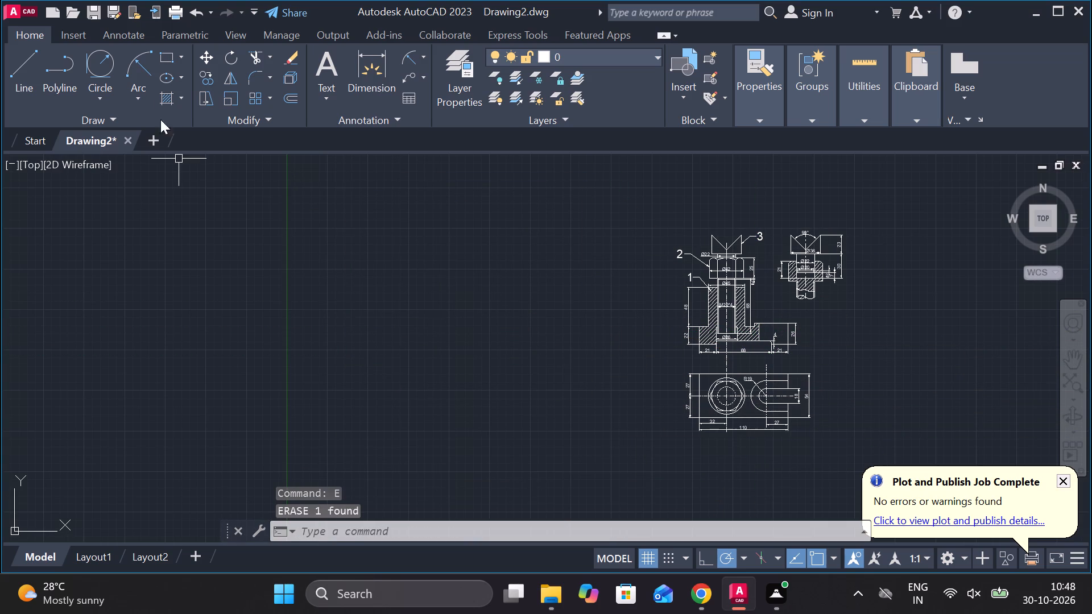
Draw a 210 by 297 upright rectangle in the empty space left of the drawing views.
left_click(164, 57)
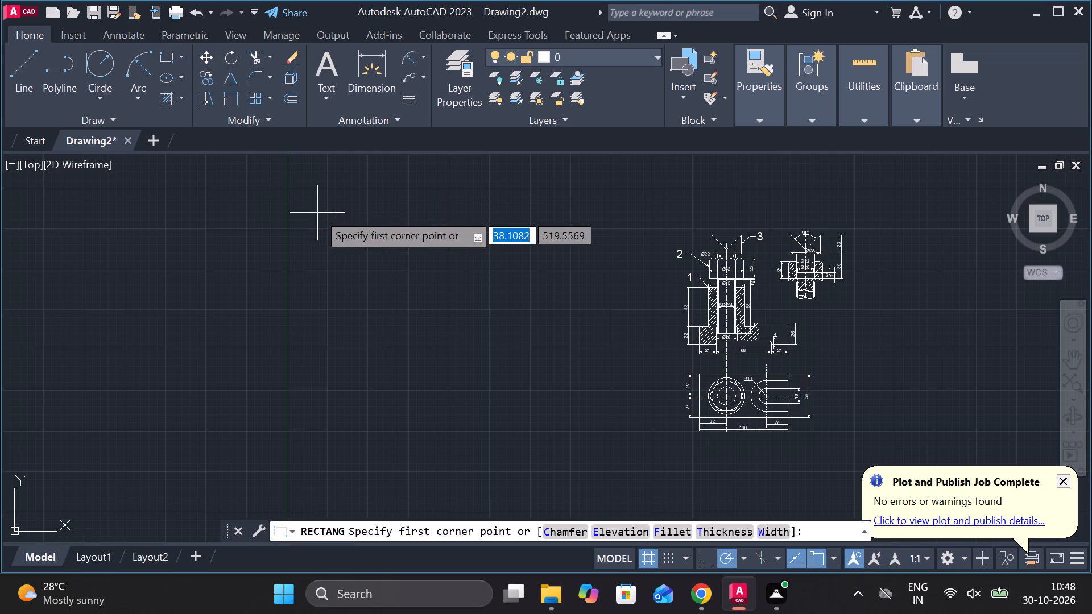
left_click(317, 213)
type("210")
key("Tab")
type("297")
key("Return")
scroll(483, 351, "down", 1)
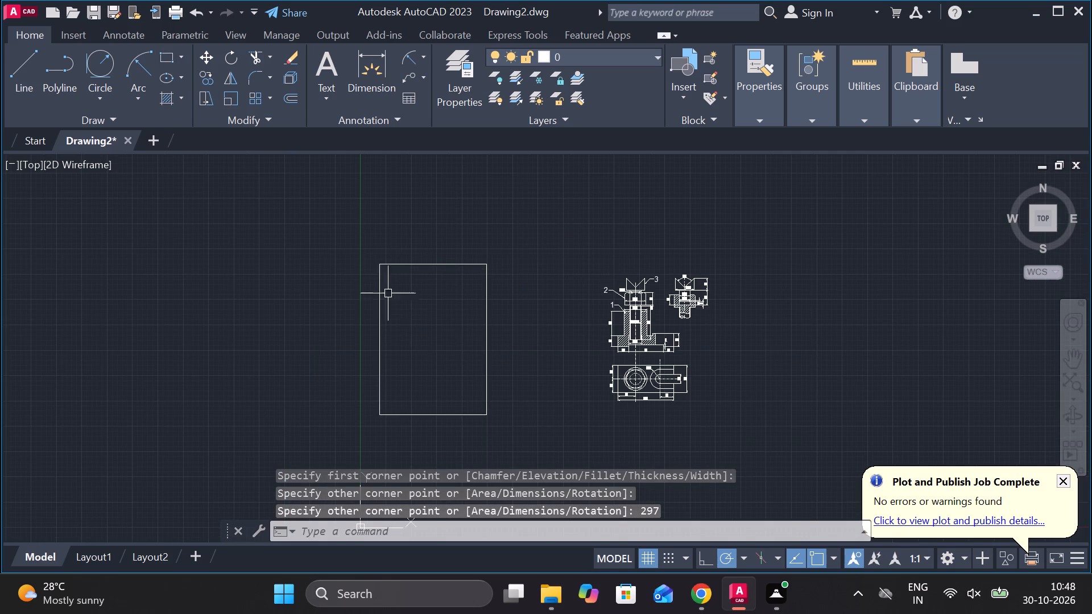
Move the 210 by 297 rectangle by its centre so it frames the drawing views as a sheet border.
left_click(365, 250)
left_click(518, 433)
key("comma")
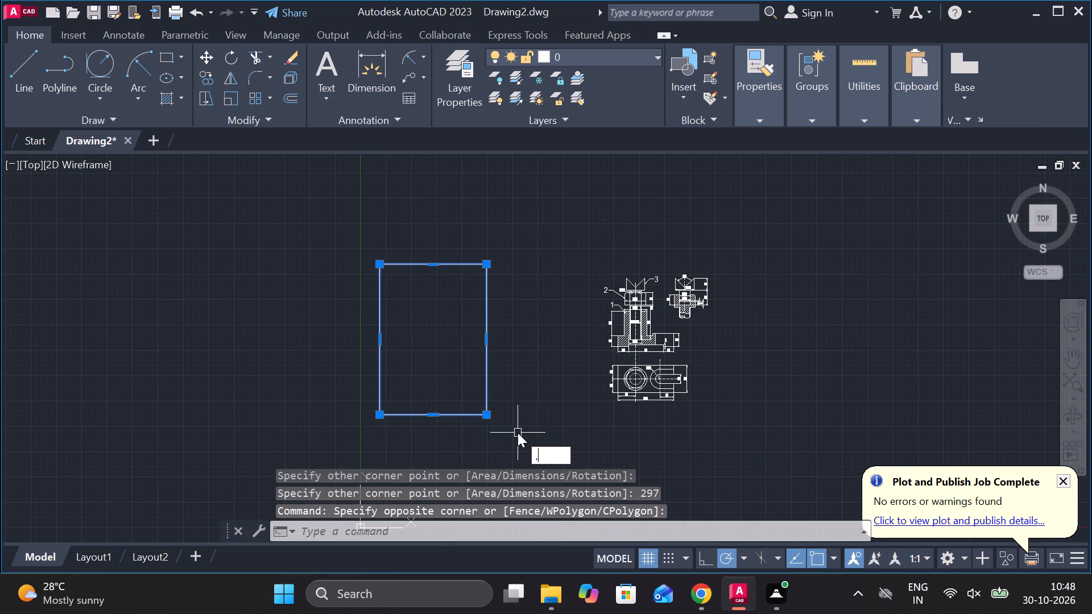
key("BackSpace")
key("m")
key("Return")
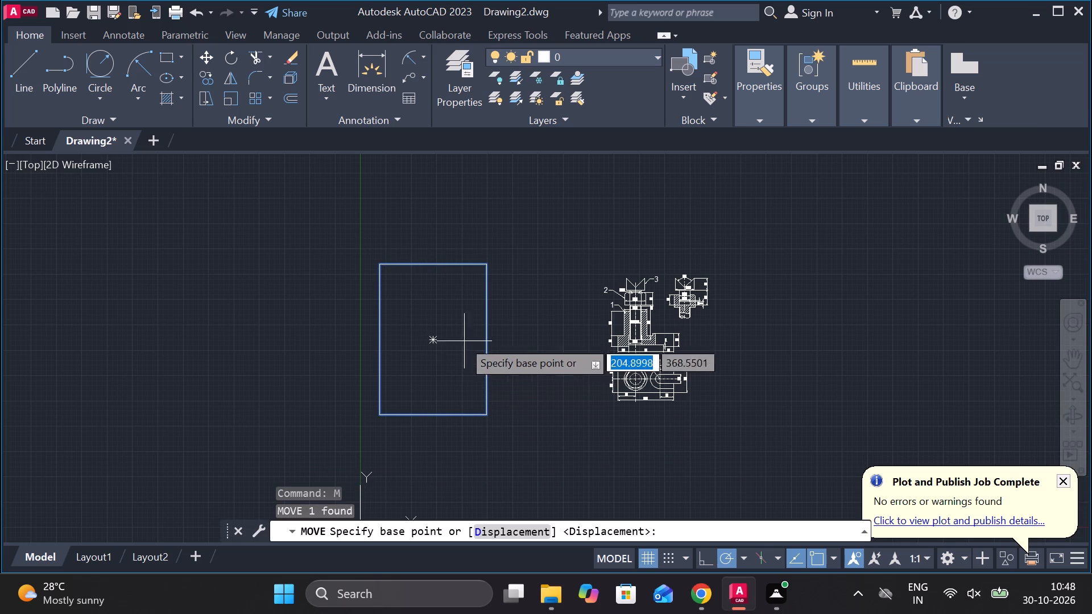
left_click(425, 336)
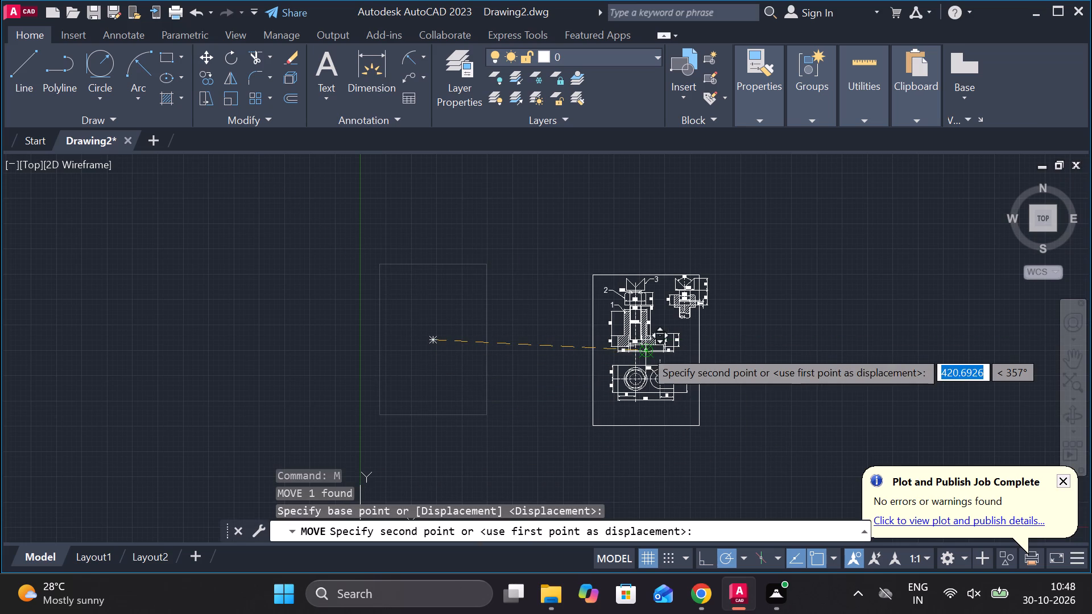
scroll(644, 350, "up", 2)
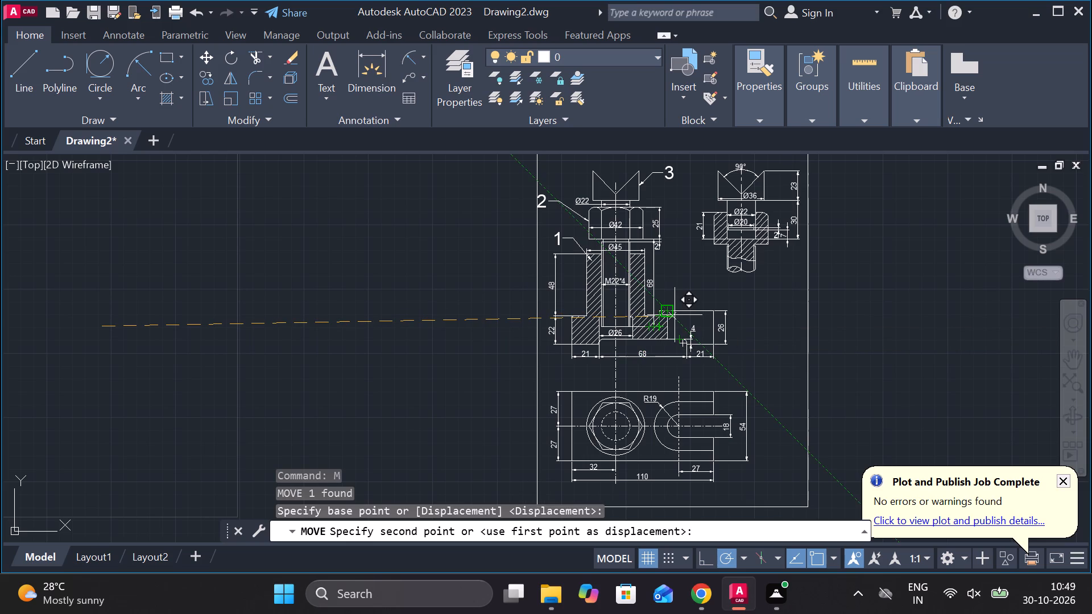
middle_click_drag(718, 339, 667, 313)
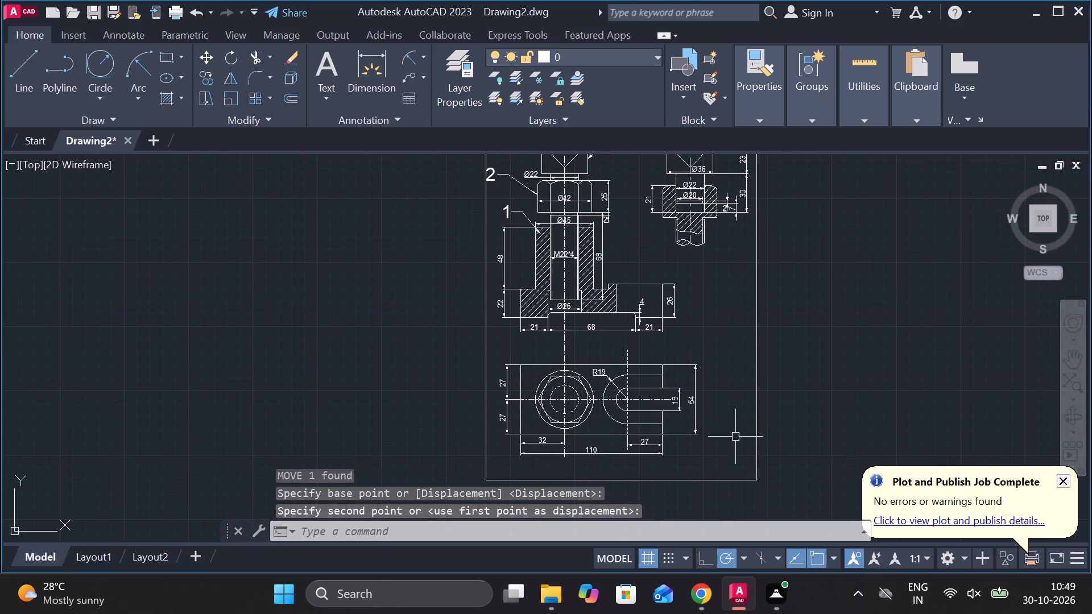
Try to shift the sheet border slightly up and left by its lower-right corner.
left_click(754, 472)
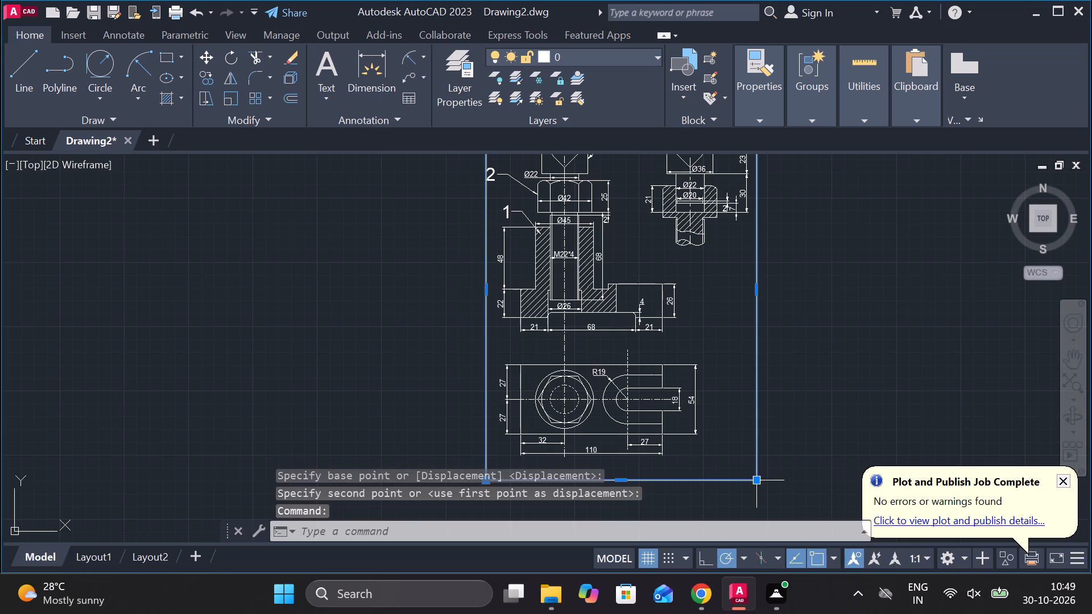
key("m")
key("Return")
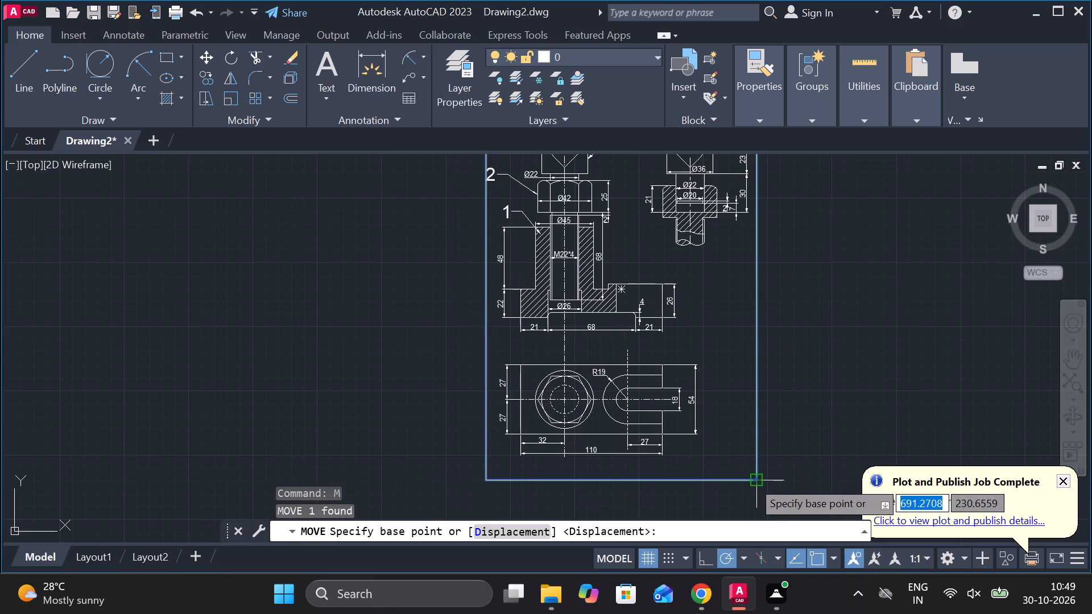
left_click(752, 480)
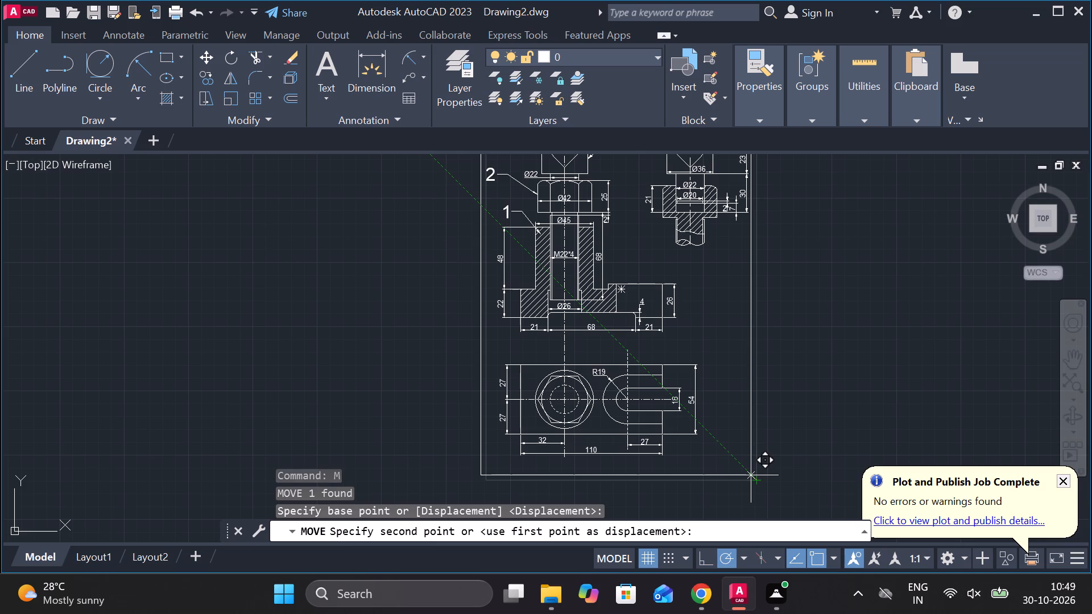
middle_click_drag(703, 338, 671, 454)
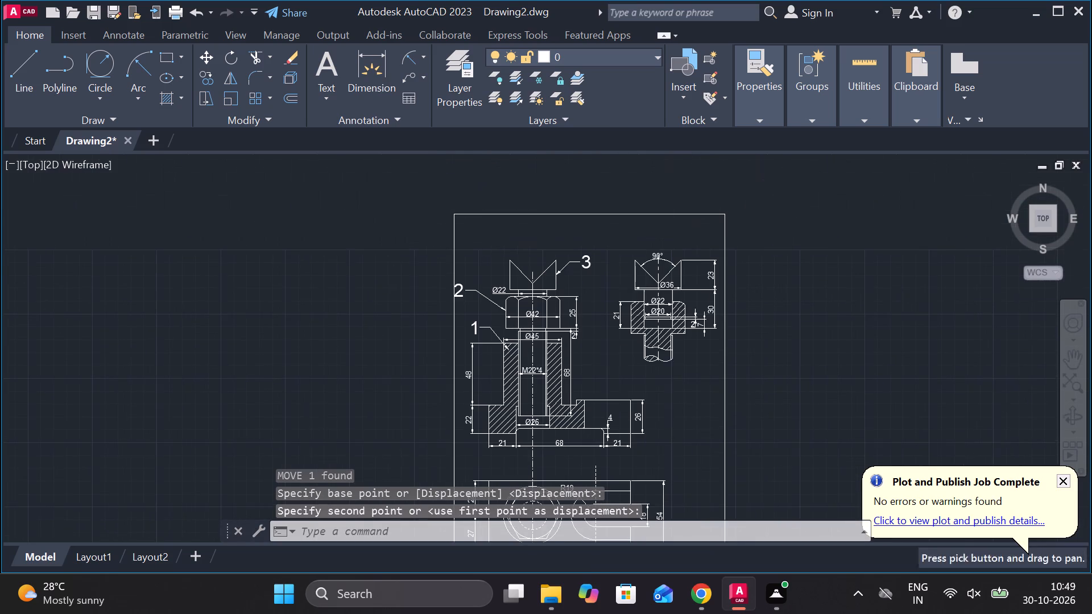
Move the dimensioned V-head detail view about 12 units diagonally down and left, away from the border's right edge.
scroll(635, 267, "up", 1)
left_click(595, 226)
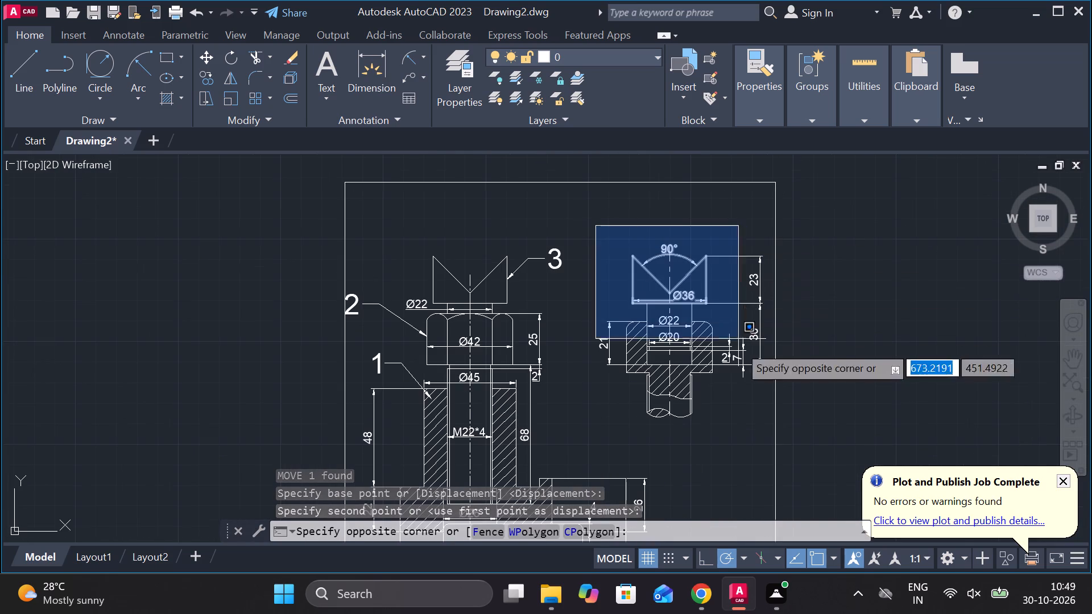
left_click(768, 425)
key("m")
key("Return")
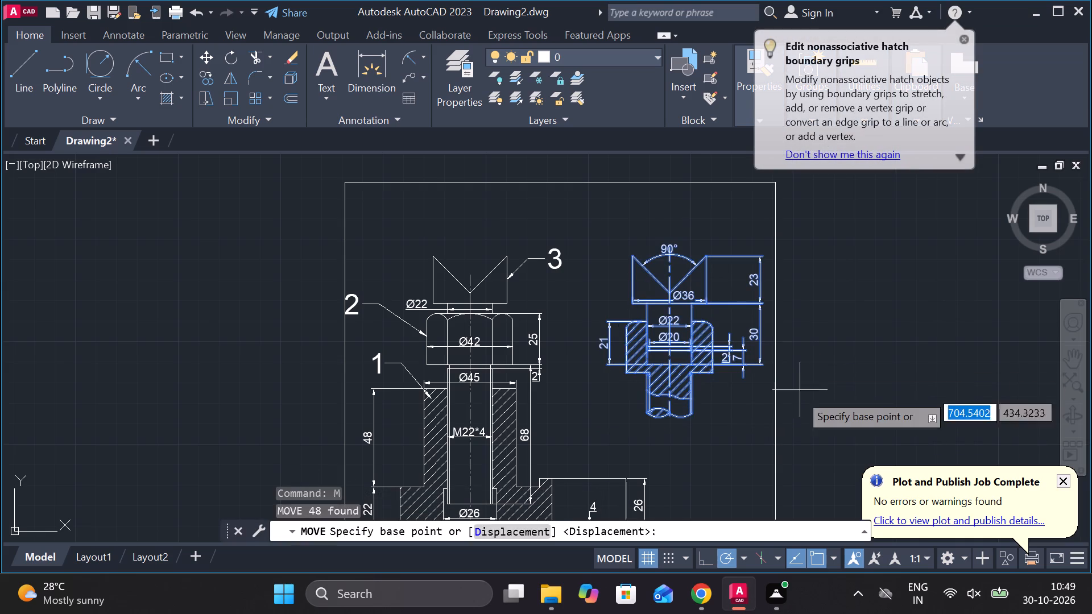
left_click(815, 405)
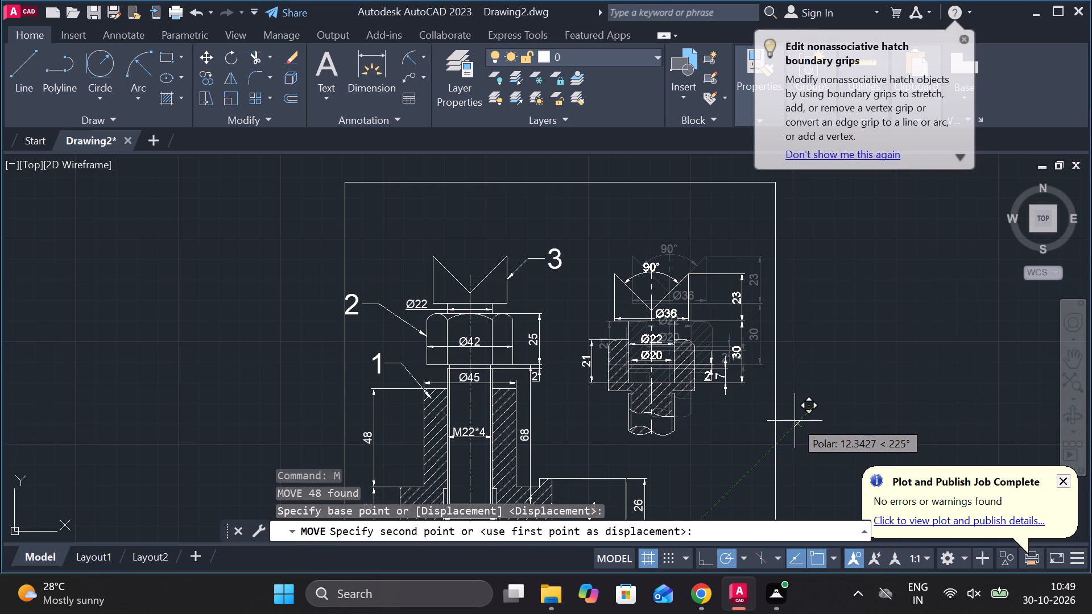
left_click(795, 421)
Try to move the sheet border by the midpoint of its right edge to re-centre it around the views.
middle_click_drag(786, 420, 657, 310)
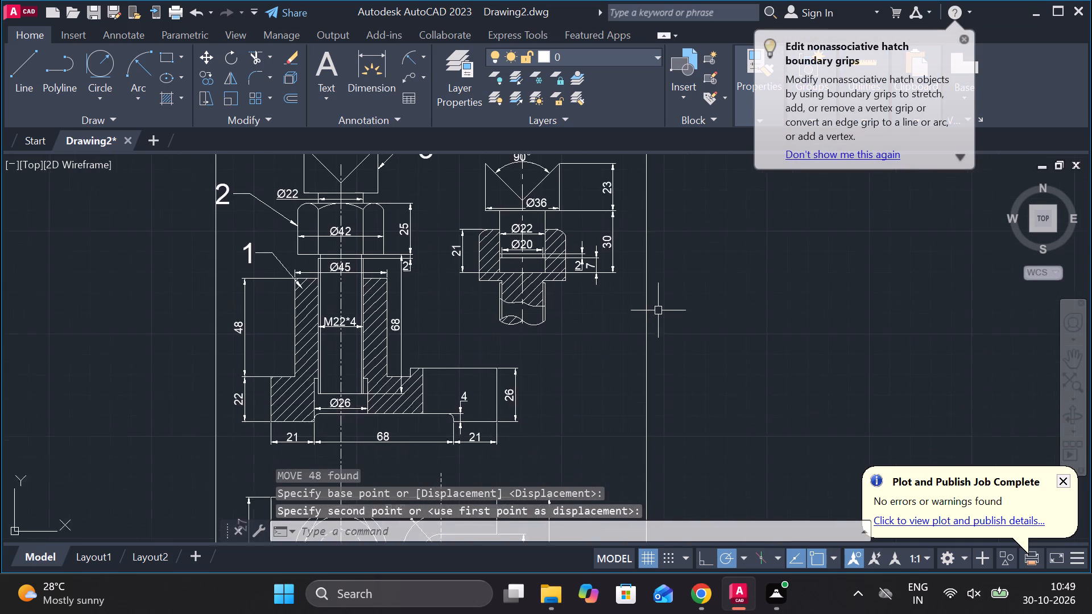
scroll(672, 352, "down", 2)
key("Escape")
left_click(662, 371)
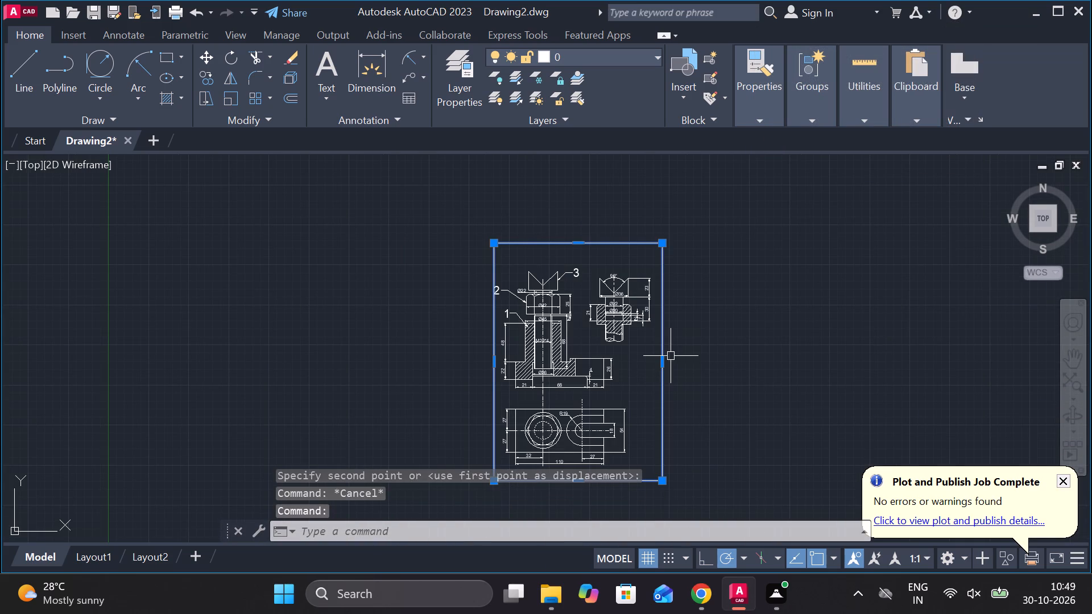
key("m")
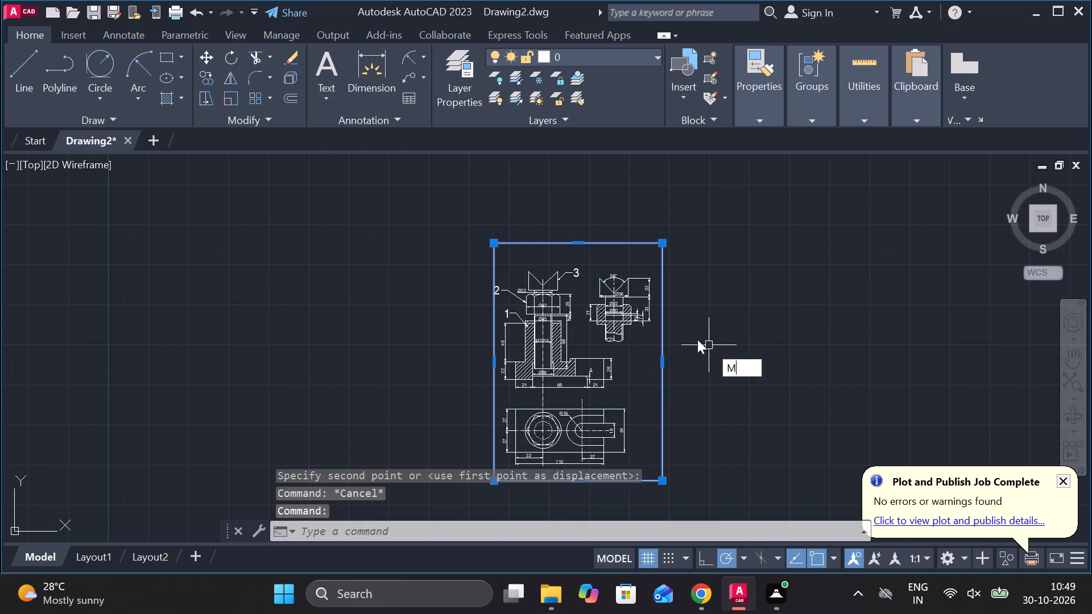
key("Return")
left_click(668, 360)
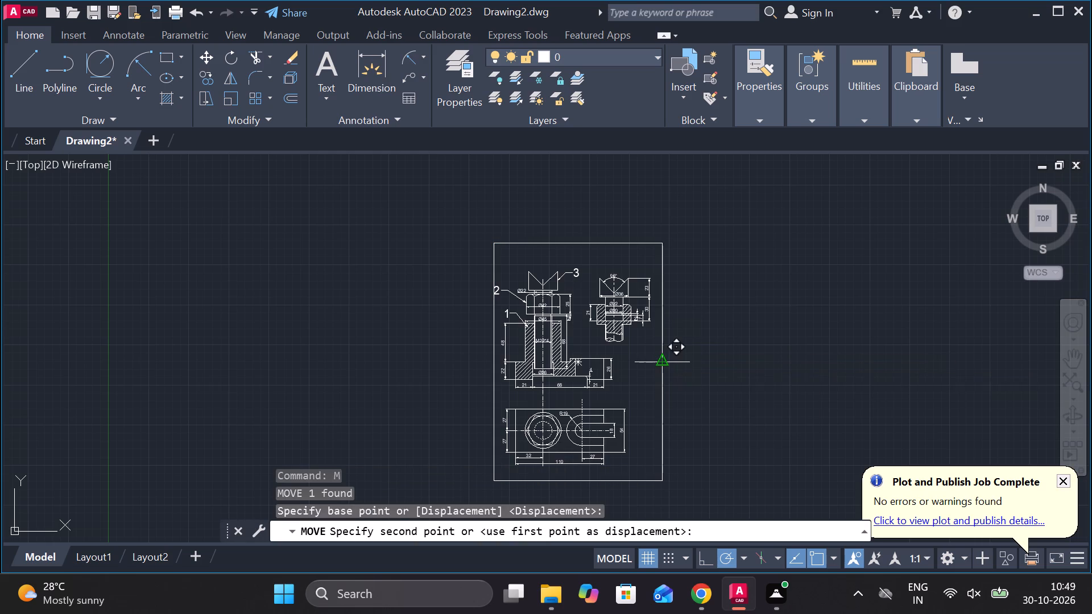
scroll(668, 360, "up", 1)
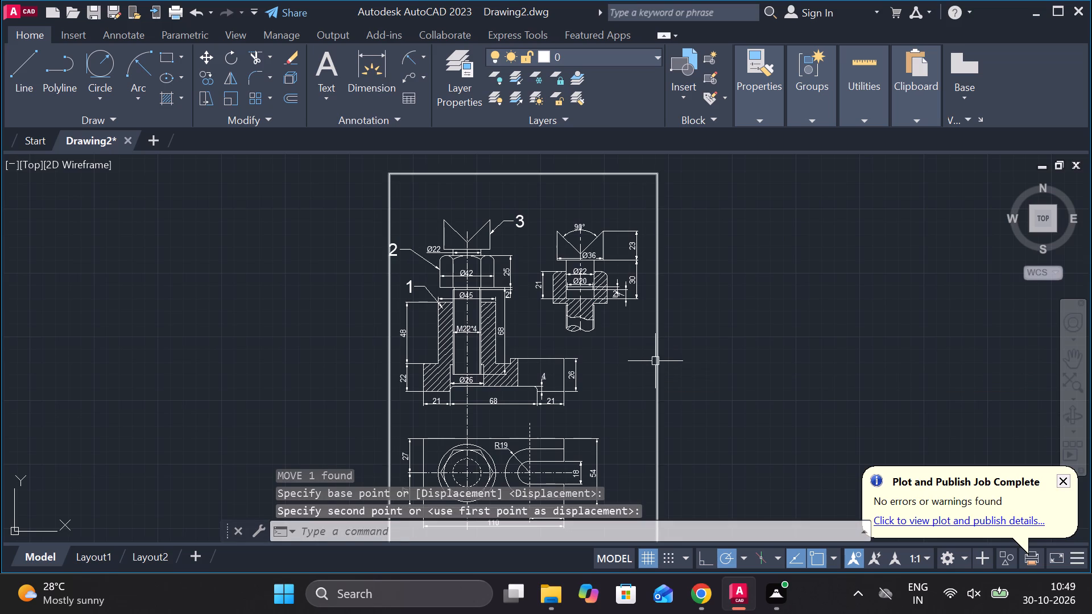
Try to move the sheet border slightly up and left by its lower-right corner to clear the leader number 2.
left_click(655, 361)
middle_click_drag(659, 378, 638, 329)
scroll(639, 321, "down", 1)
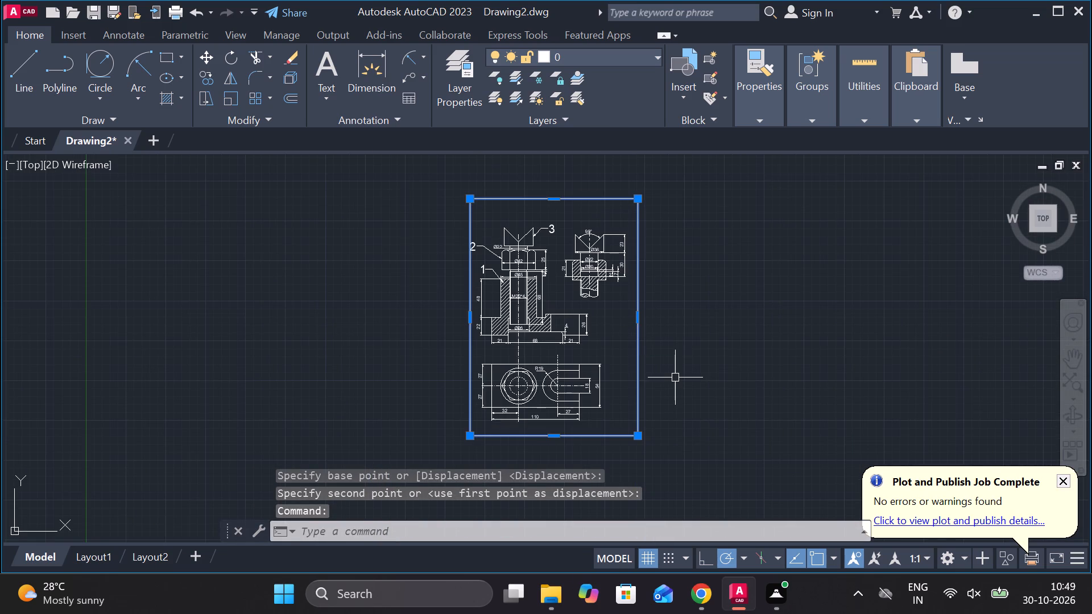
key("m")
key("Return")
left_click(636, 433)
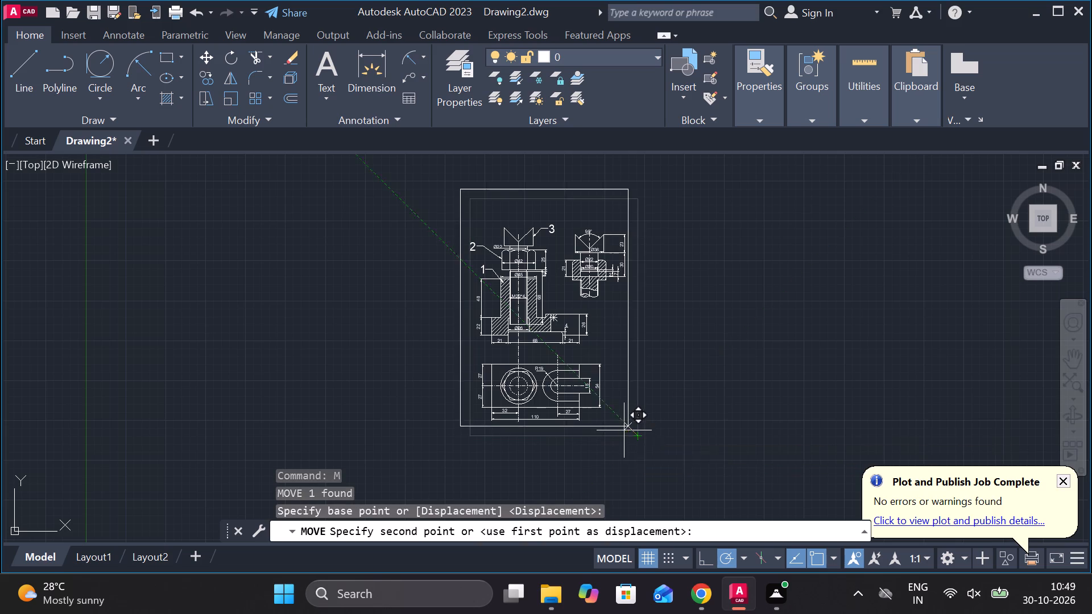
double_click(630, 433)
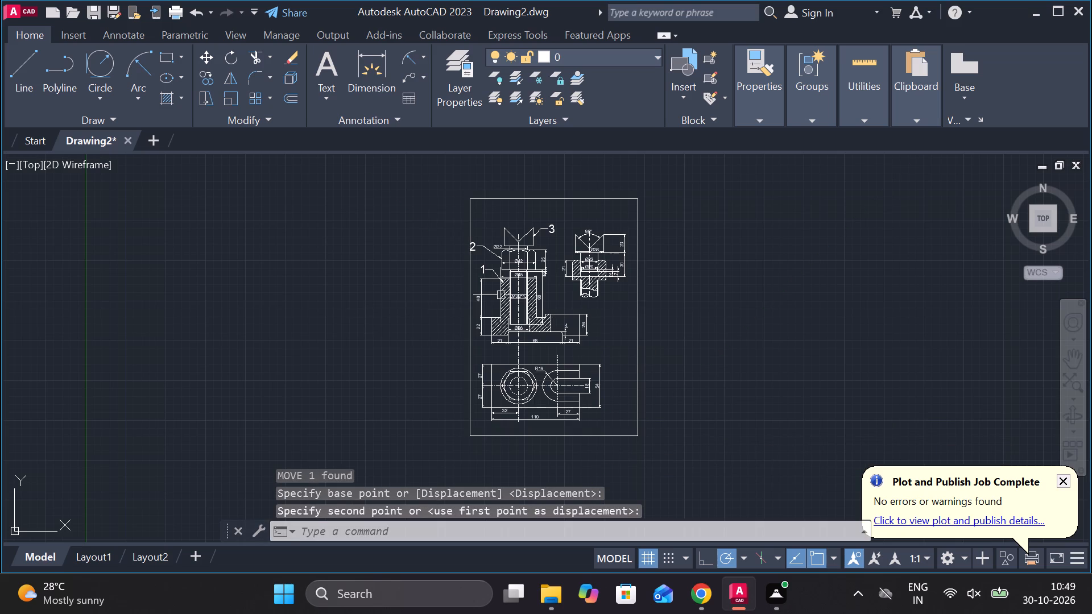
Stretch the sheet border's left edge outward so leader number 2 has clearance inside the frame.
left_click(471, 295)
left_click(467, 318)
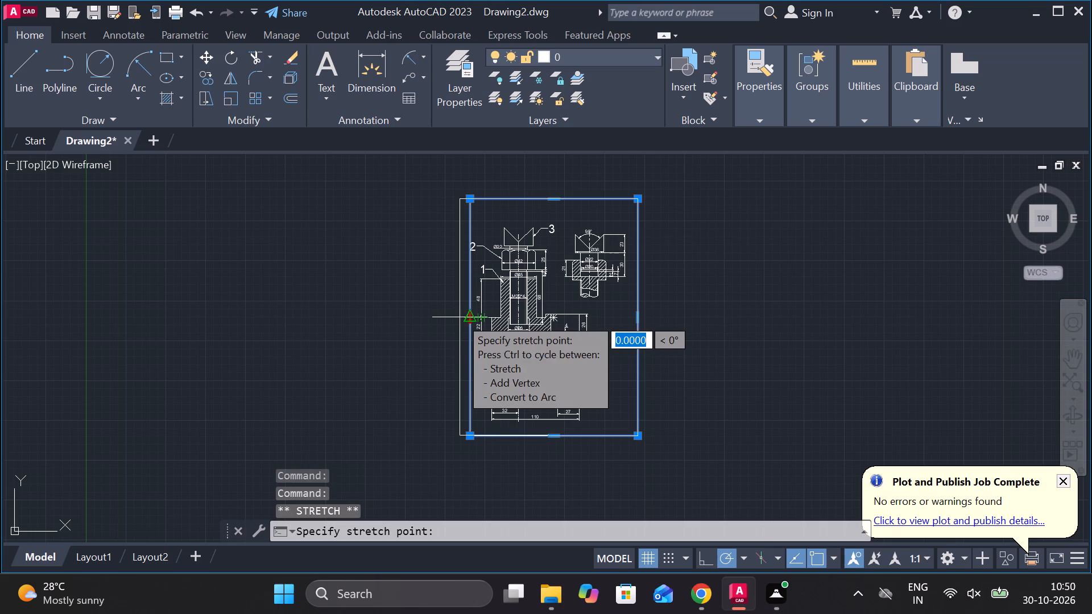
left_click(460, 317)
left_click(469, 318)
double_click(451, 317)
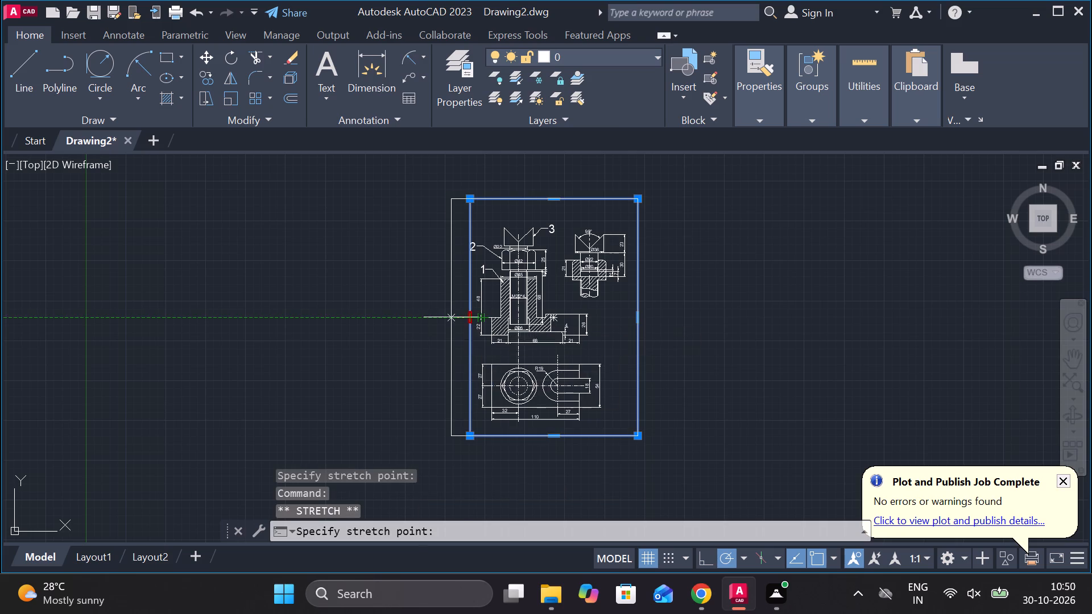
key("Escape")
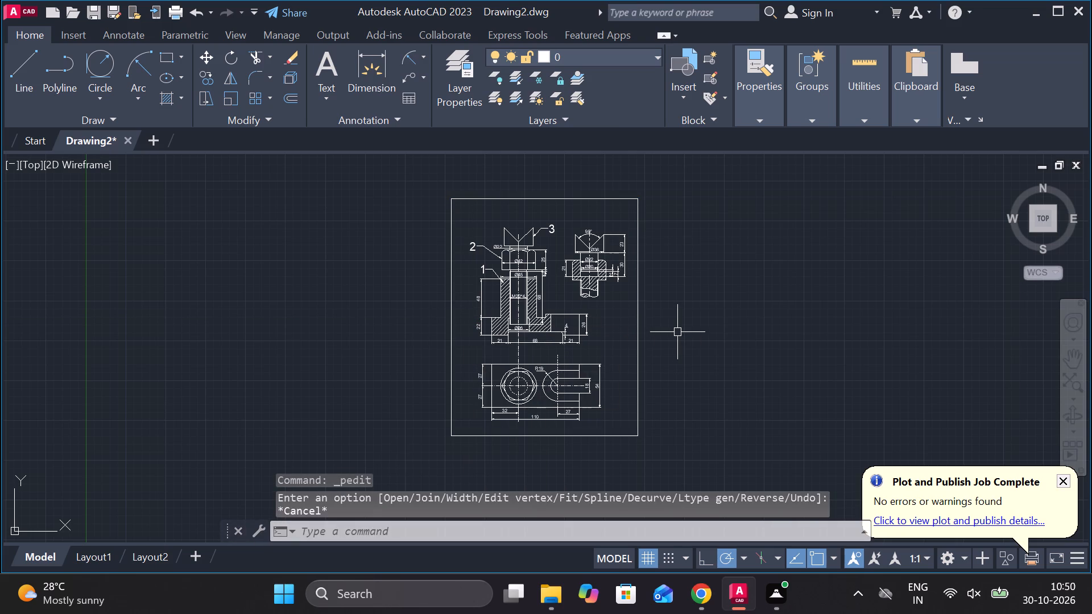
Start a multiline text box with text height 10 inside the border's top edge, above the front view.
scroll(530, 216, "up", 2)
middle_click_drag(549, 219, 557, 266)
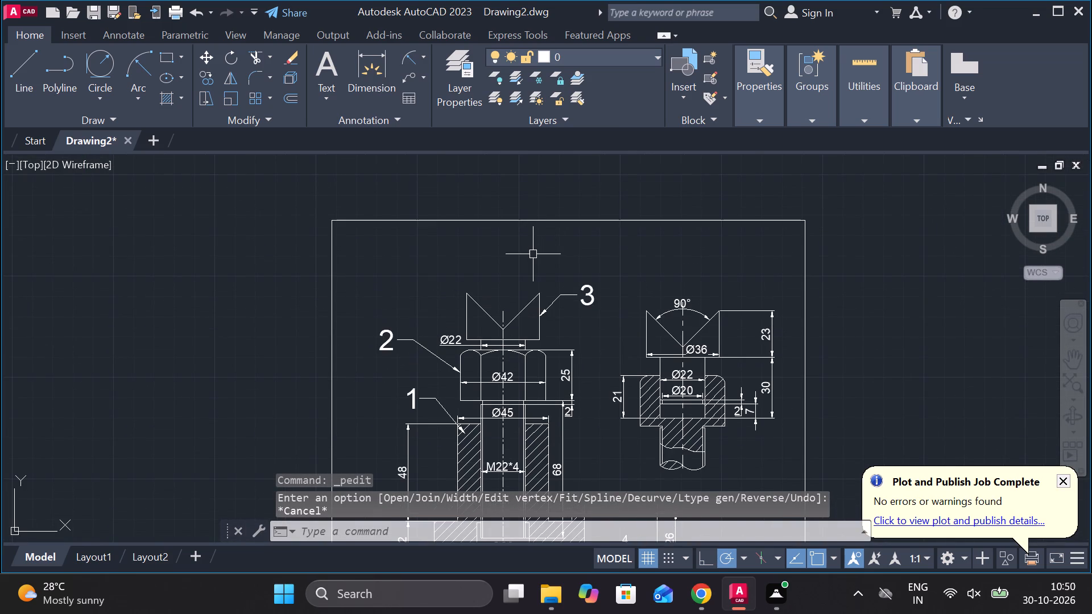
type("MT")
key("Return")
scroll(510, 251, "up", 2)
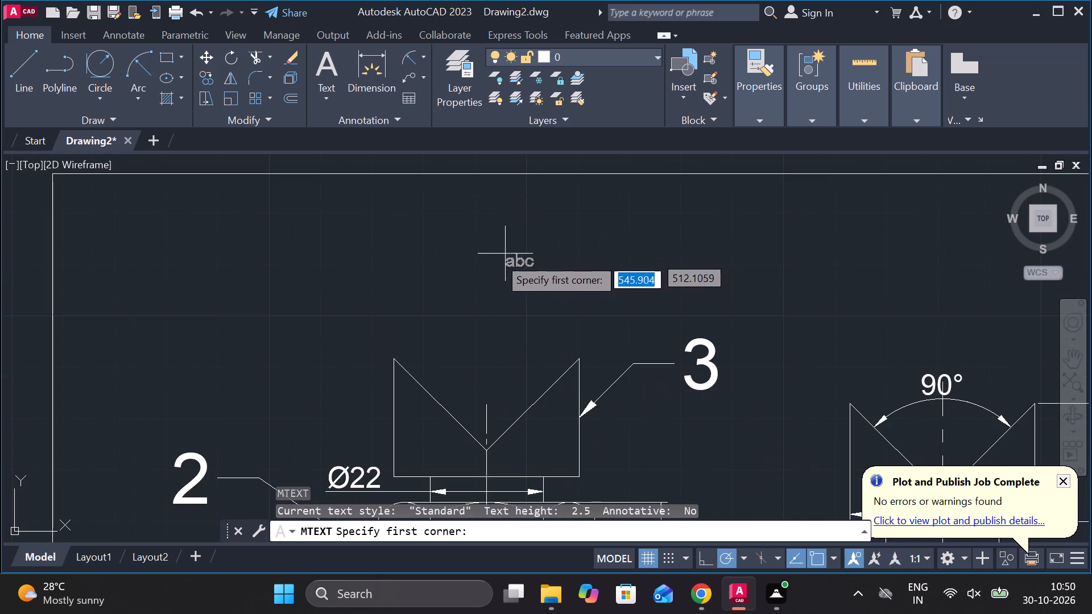
left_click(408, 225)
left_click(916, 291)
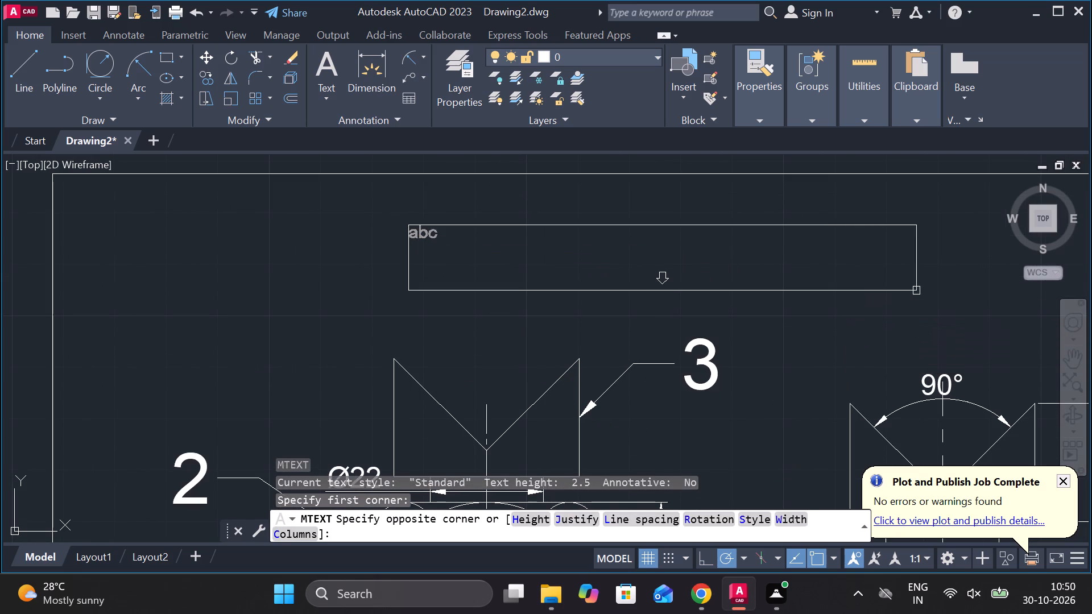
left_click(133, 81)
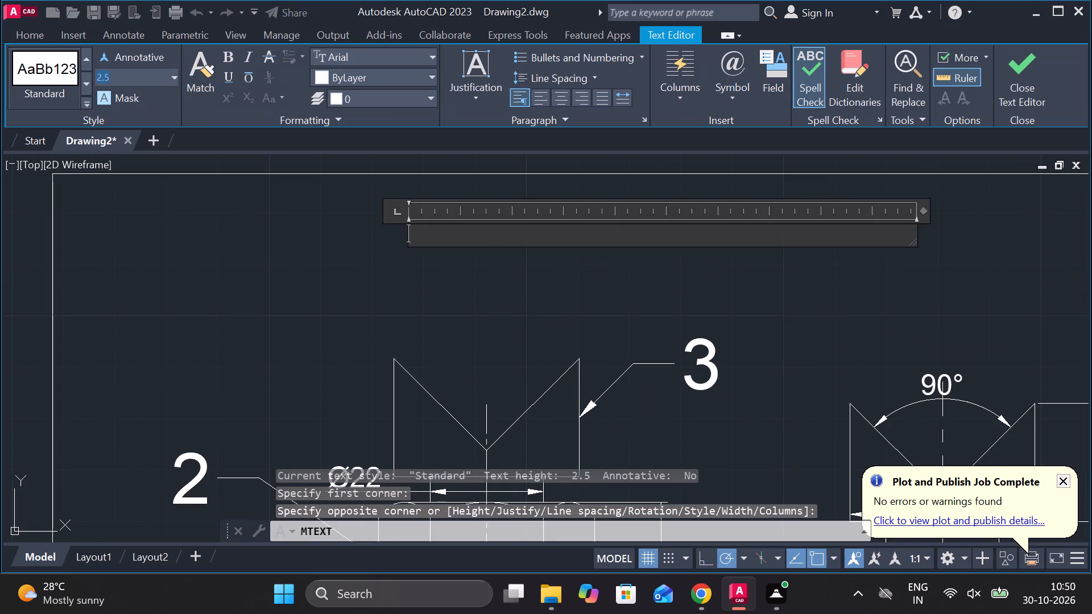
type("10")
key("Return")
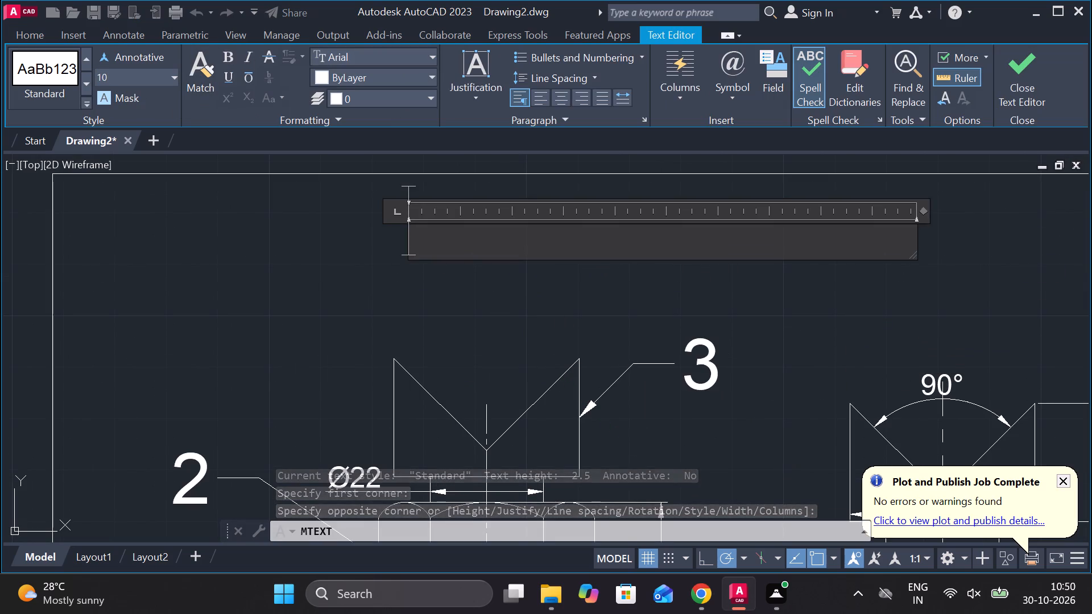
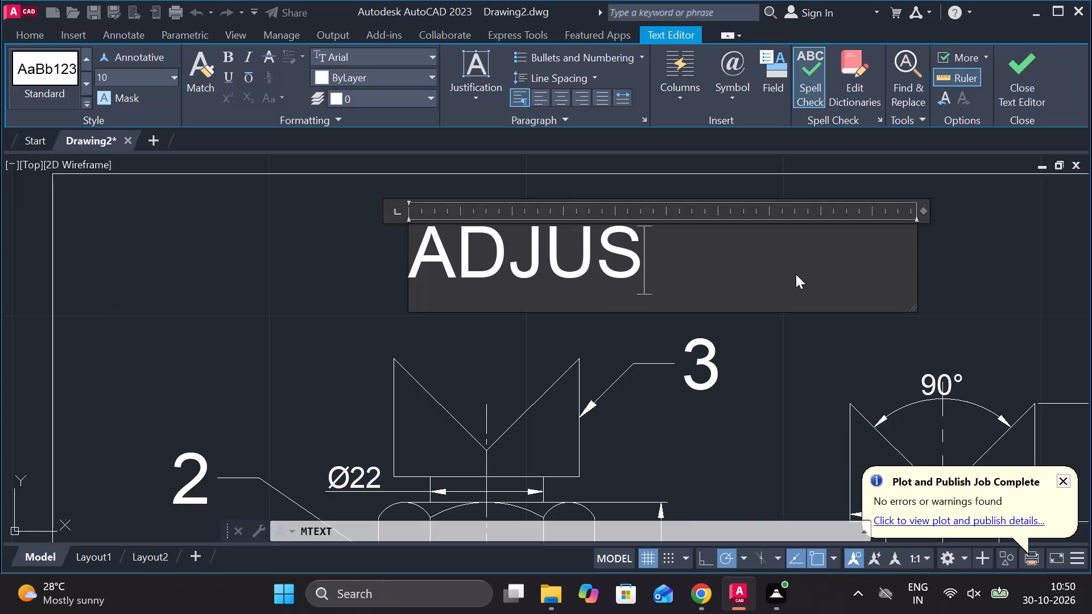
Enter the title ADJUSTABLE SUPPORT in the open multiline text box above the front view.
key("BackSpace")
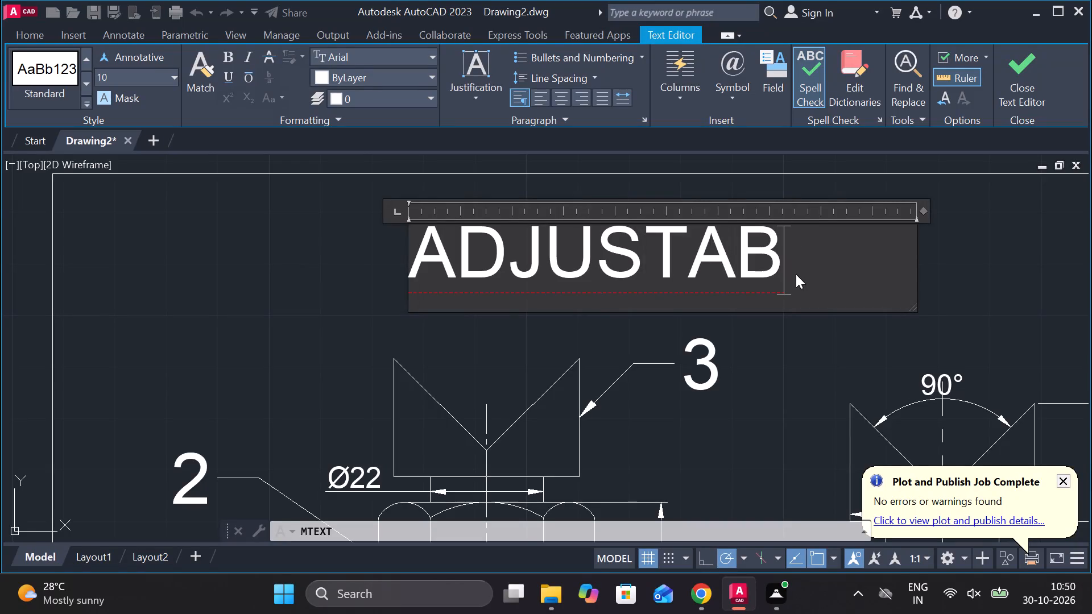
key("l")
type("E SUPPORT")
key("space")
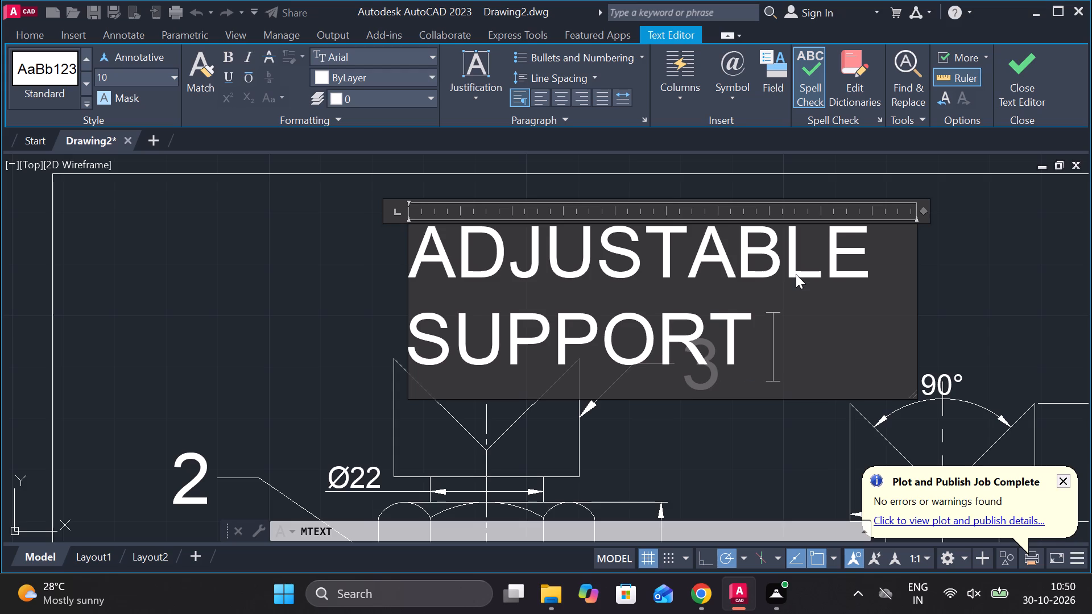
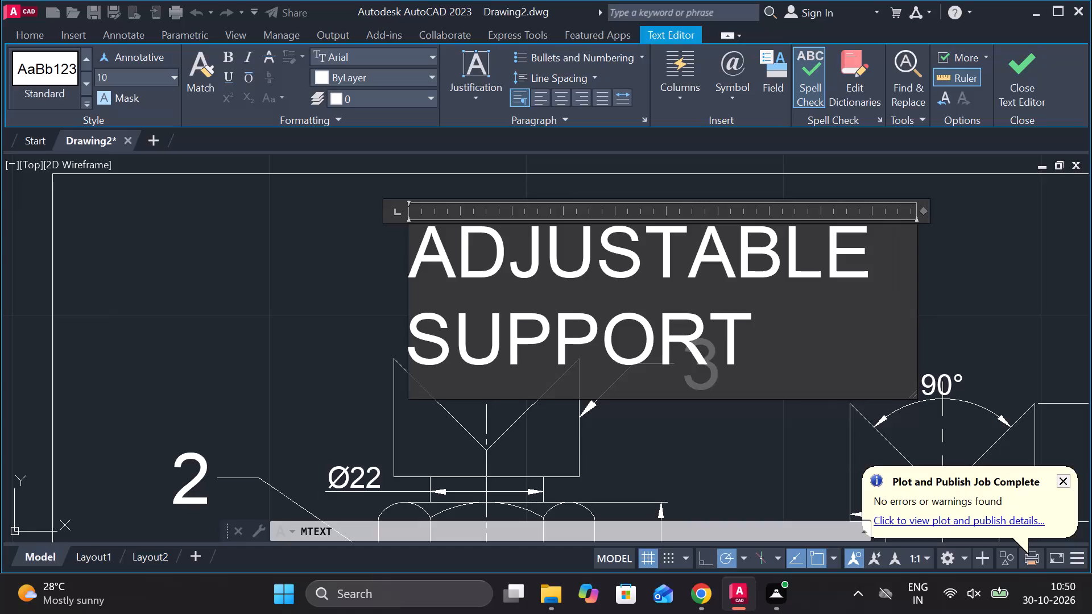
Insert the word SHAFT before SUPPORT in the title text and finish the text edit.
key("s")
type("HAFT")
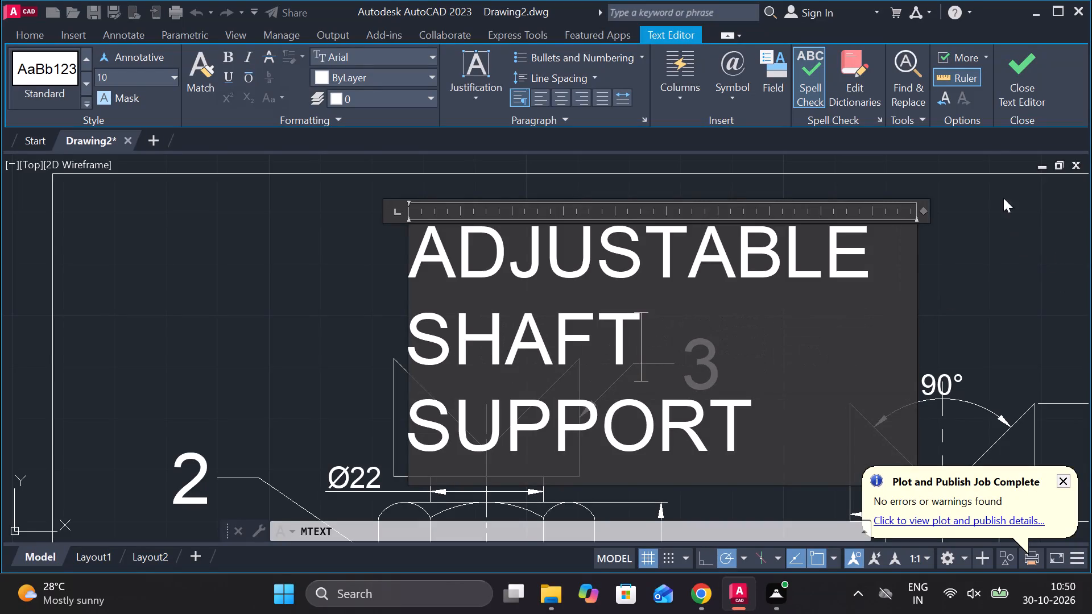
left_click(1008, 97)
Widen the title text to fit ADJUSTABLE SHAFT SUPPORT on one line and shift it inside the top of the sheet border.
scroll(820, 260, "down", 1)
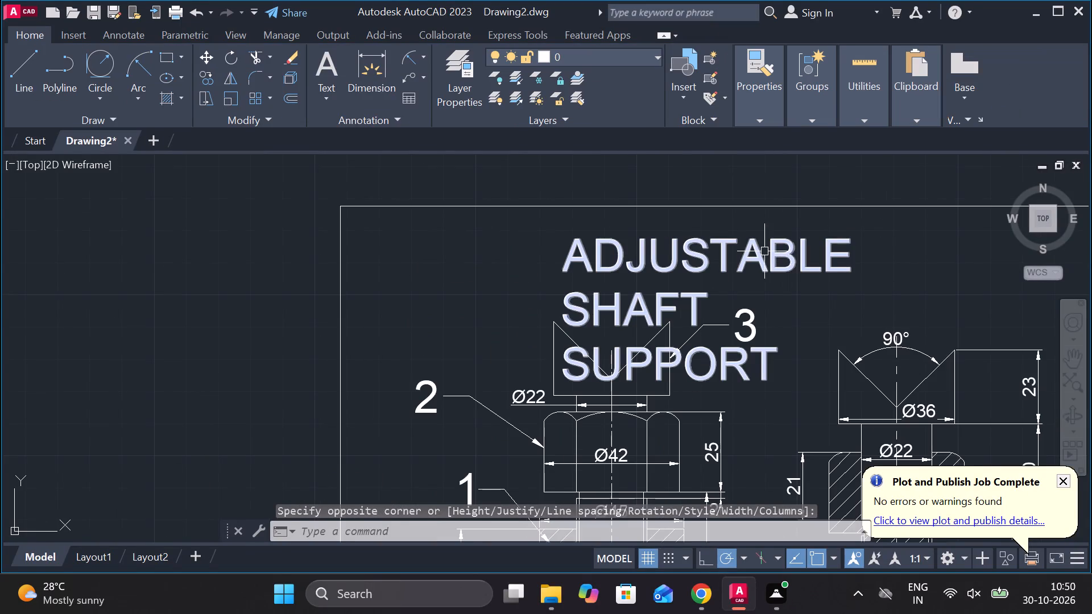
left_click(758, 248)
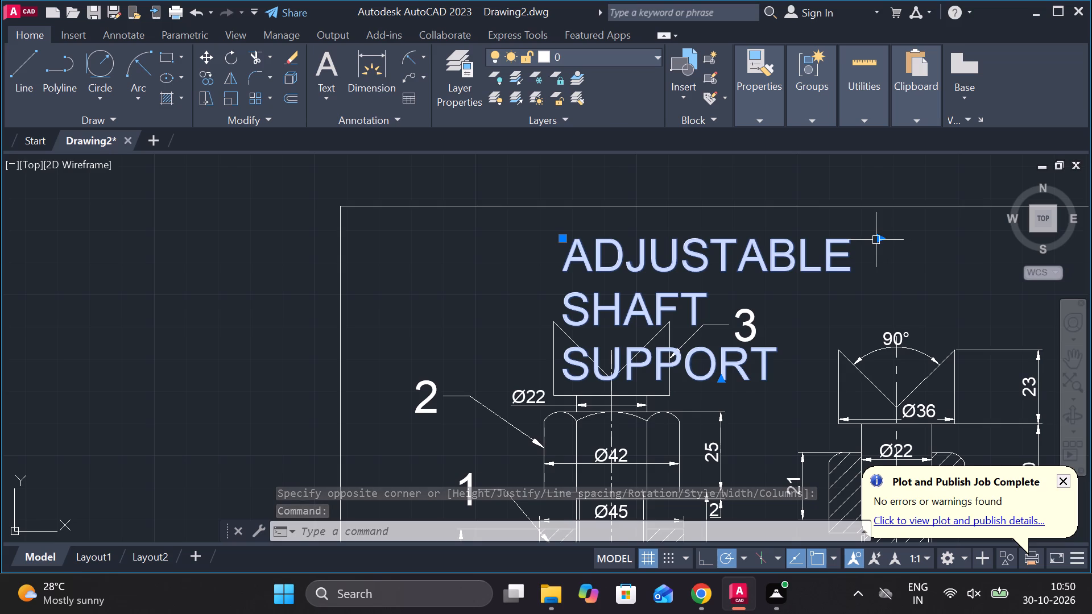
scroll(883, 235, "down", 2)
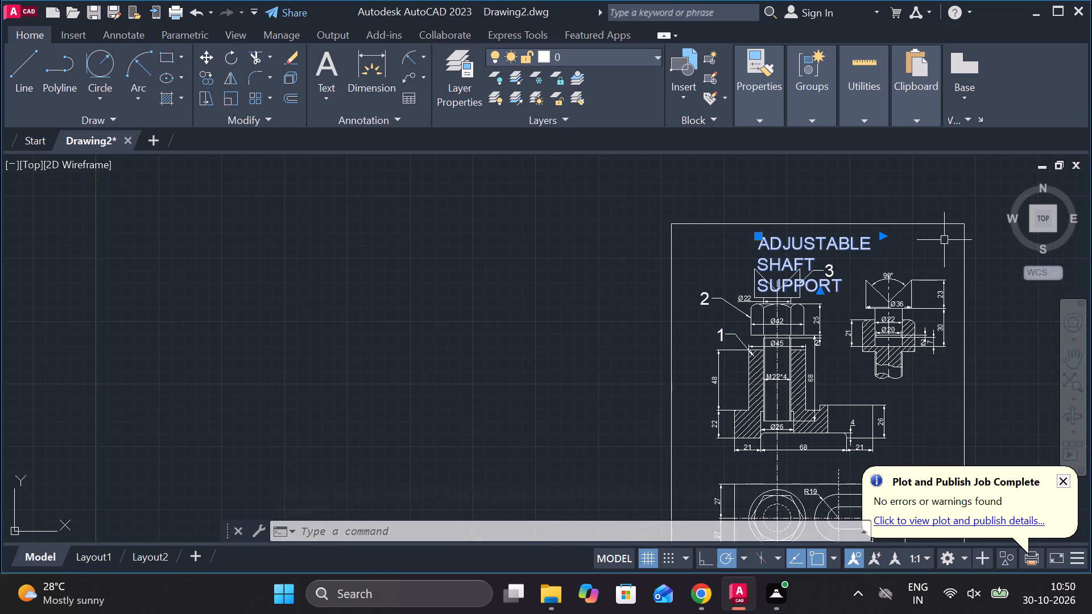
left_click(883, 239)
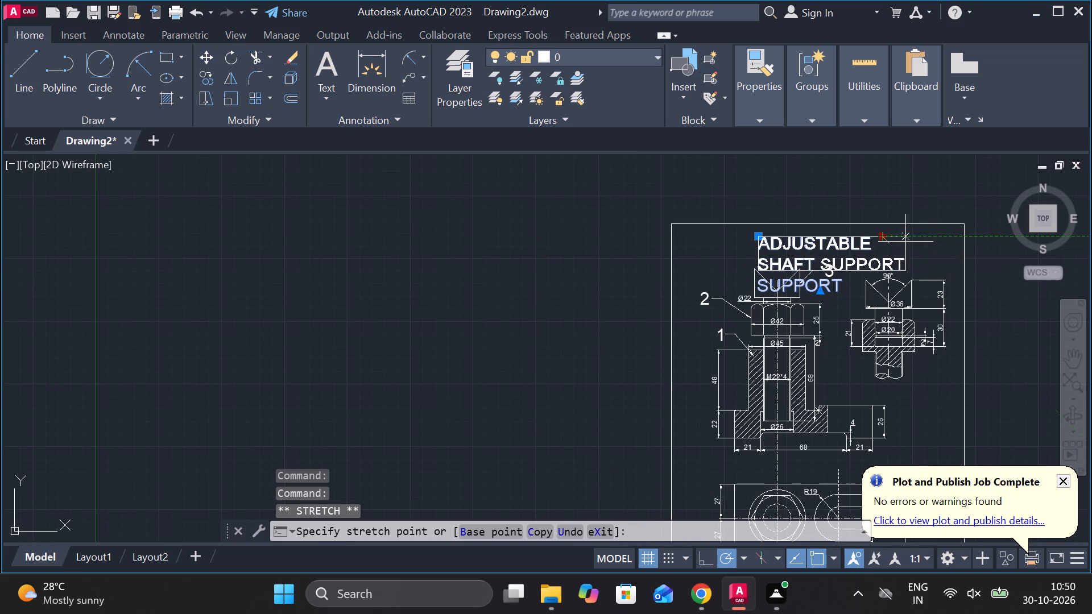
scroll(937, 242, "up", 1)
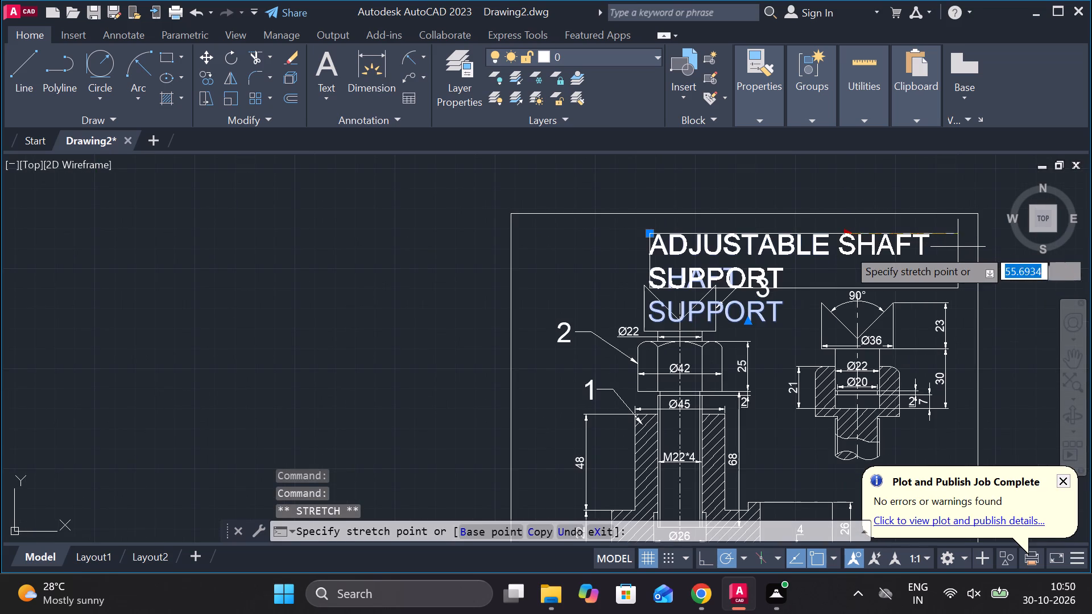
left_click(966, 252)
middle_click_drag(877, 267, 809, 280)
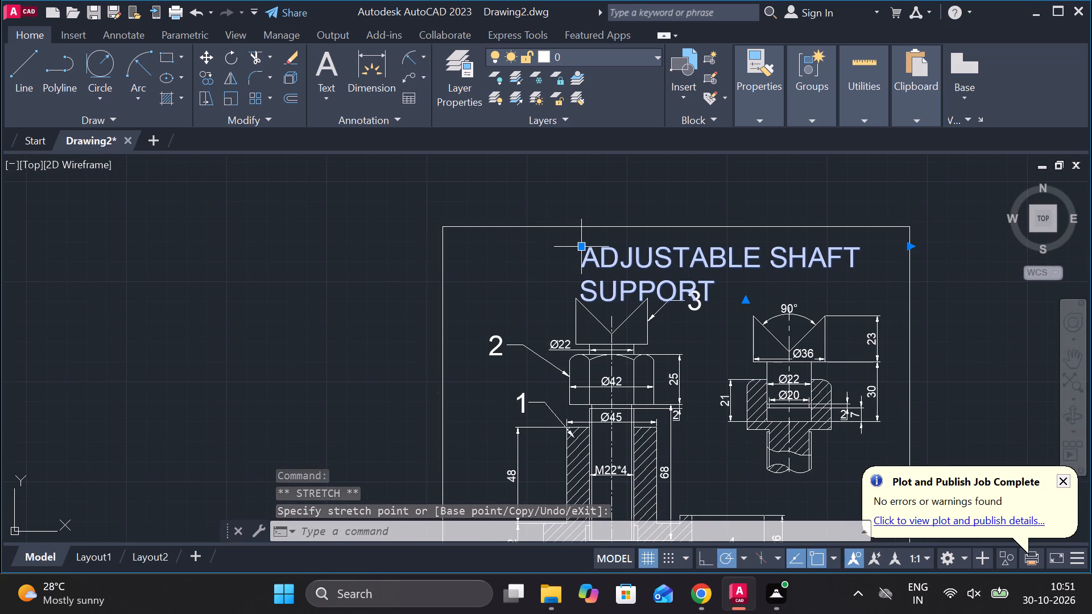
left_click(581, 243)
left_click(522, 243)
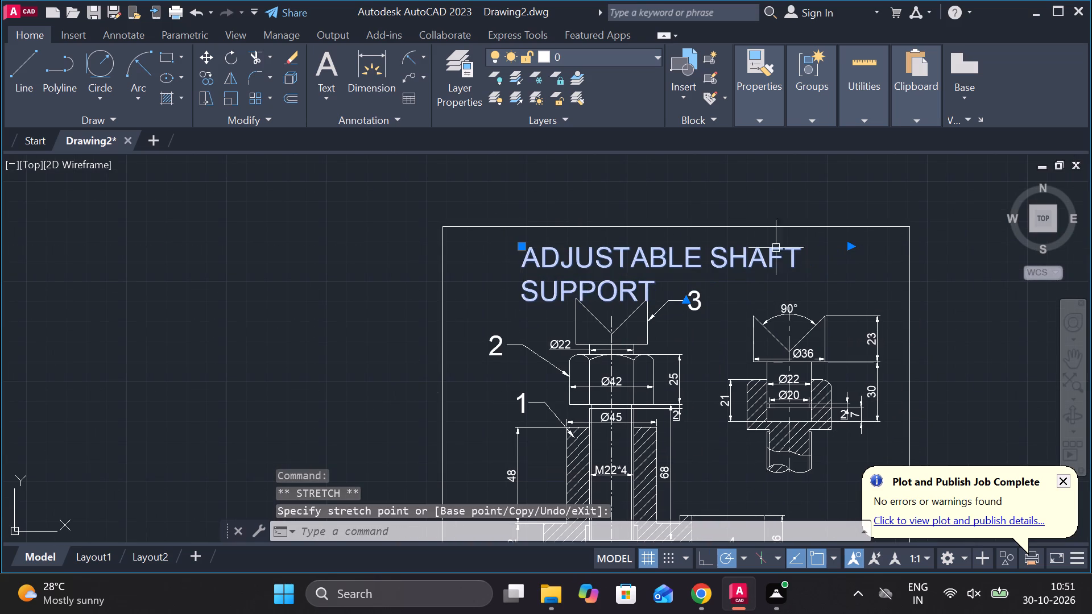
left_click(852, 247)
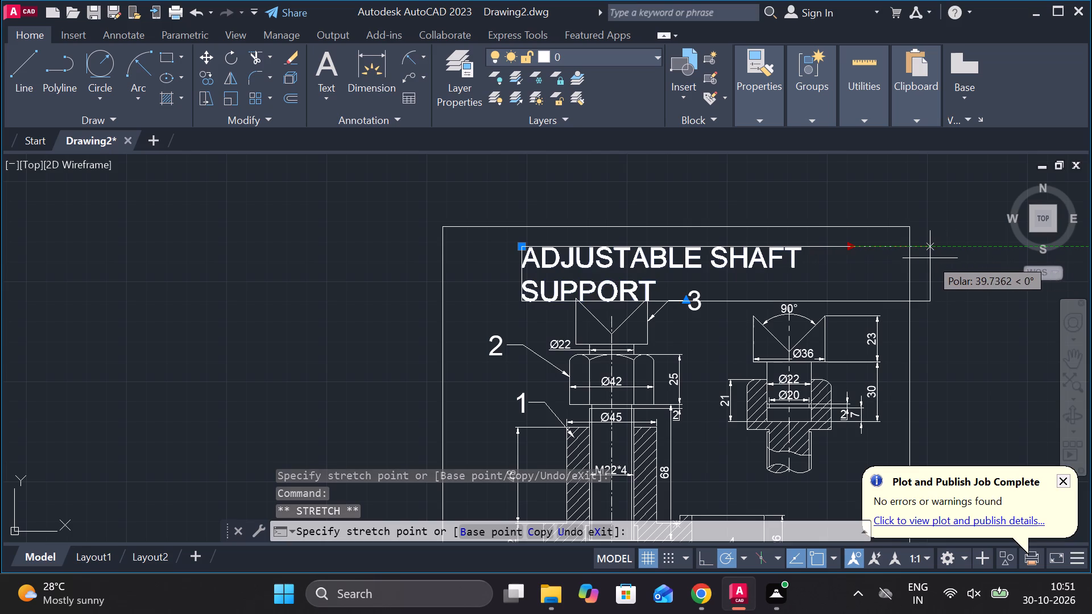
left_click(950, 244)
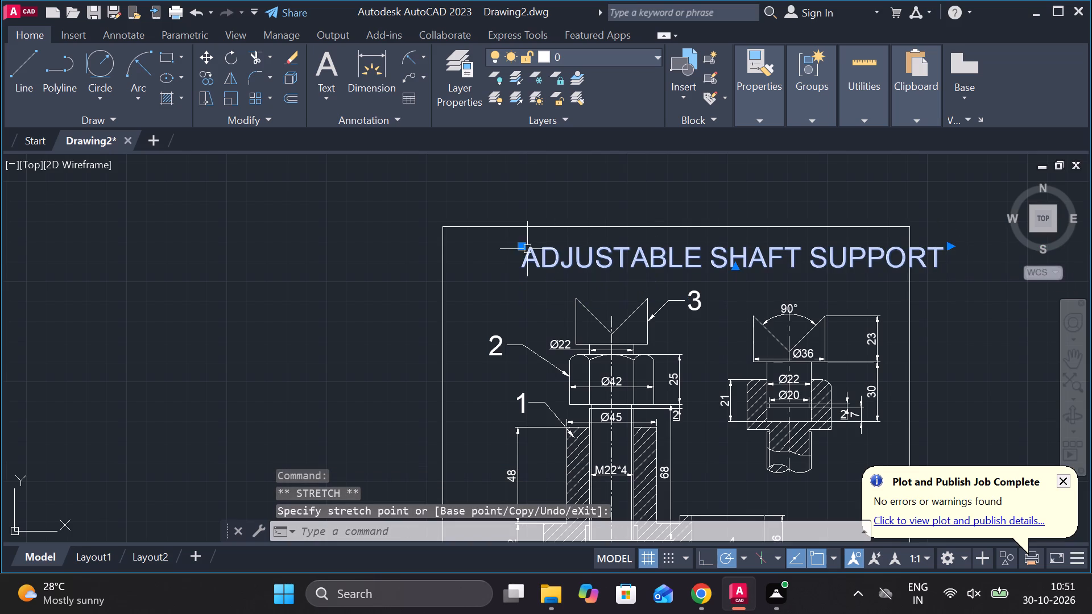
left_click(523, 247)
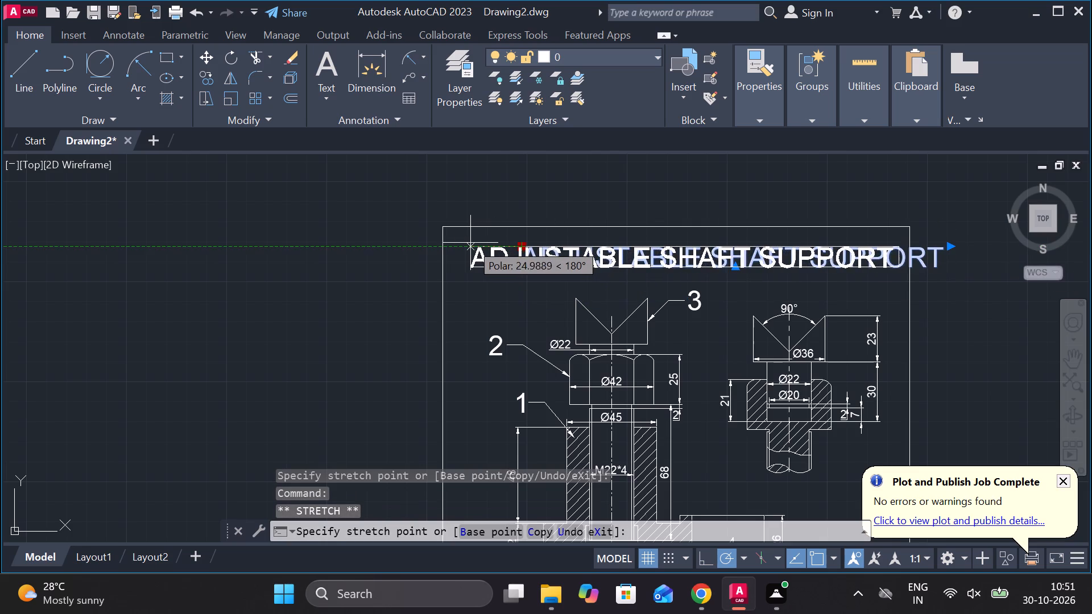
left_click(469, 243)
key("Escape")
Save the drawing in the Documents folder under the file name ADJUSTABLE SHAFT SUPPORT.
scroll(751, 291, "down", 2)
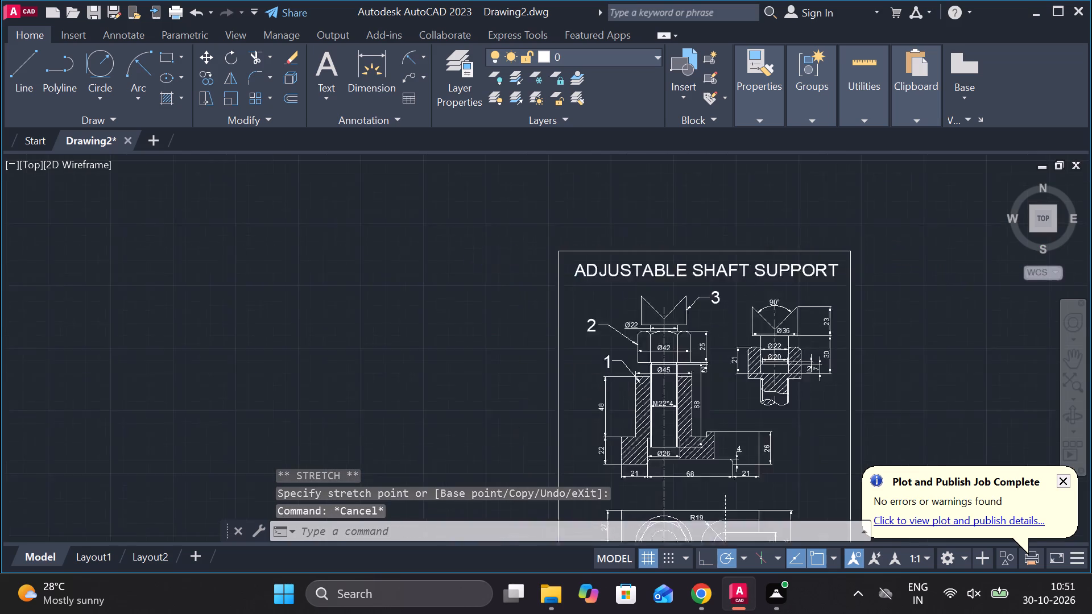
middle_click_drag(787, 361, 590, 194)
key("ctrl+s")
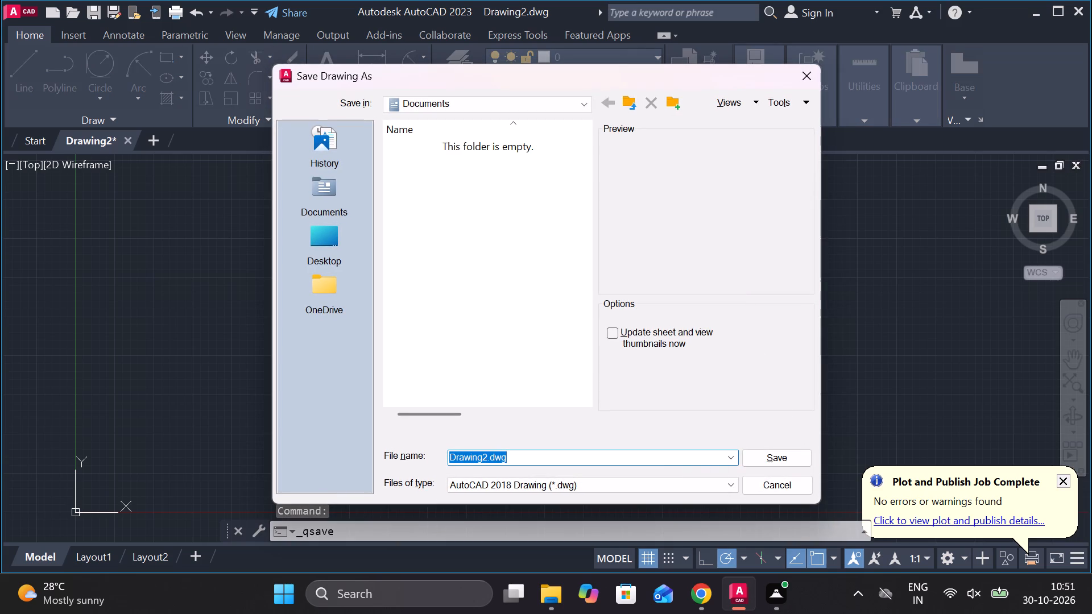
left_click(630, 453)
left_click(623, 453)
left_click_drag(620, 453, 437, 440)
type("ADJUS")
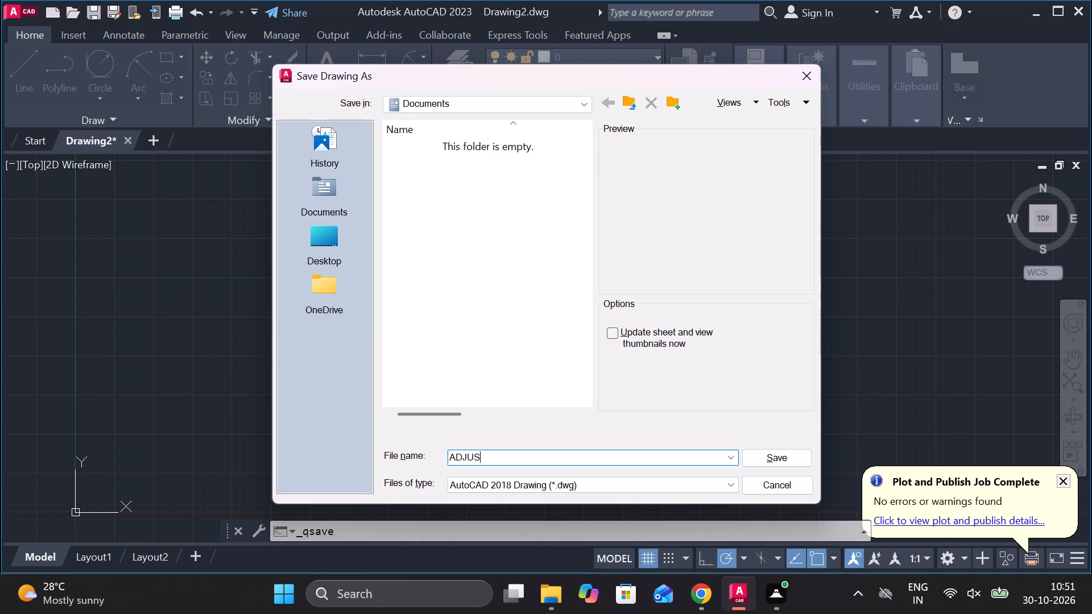
type("TABLE")
key("space")
type("SH")
type("AFT SUPPO")
type("RT")
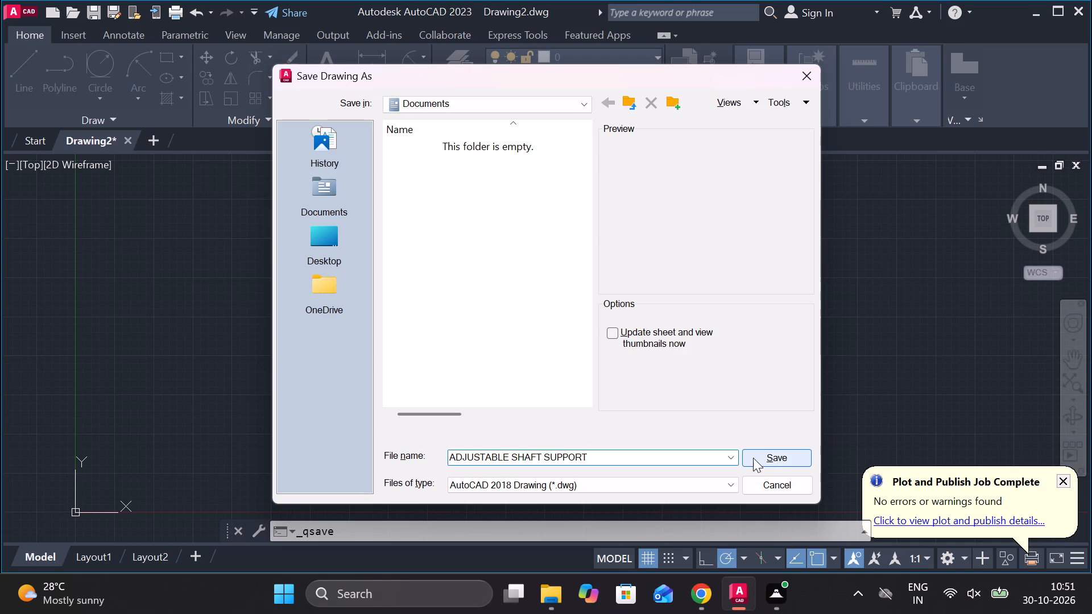
left_click(780, 459)
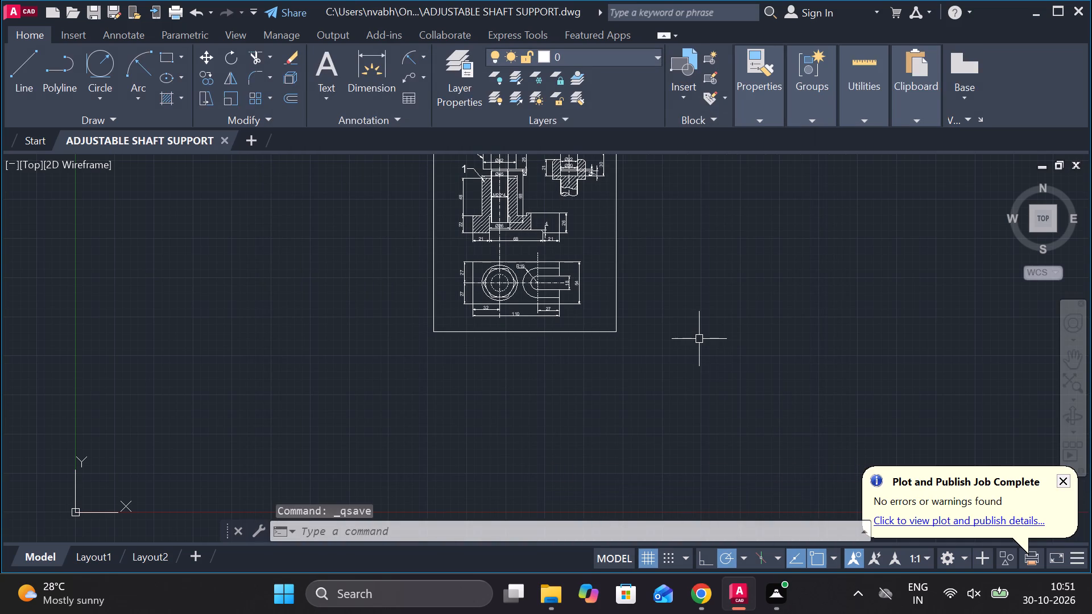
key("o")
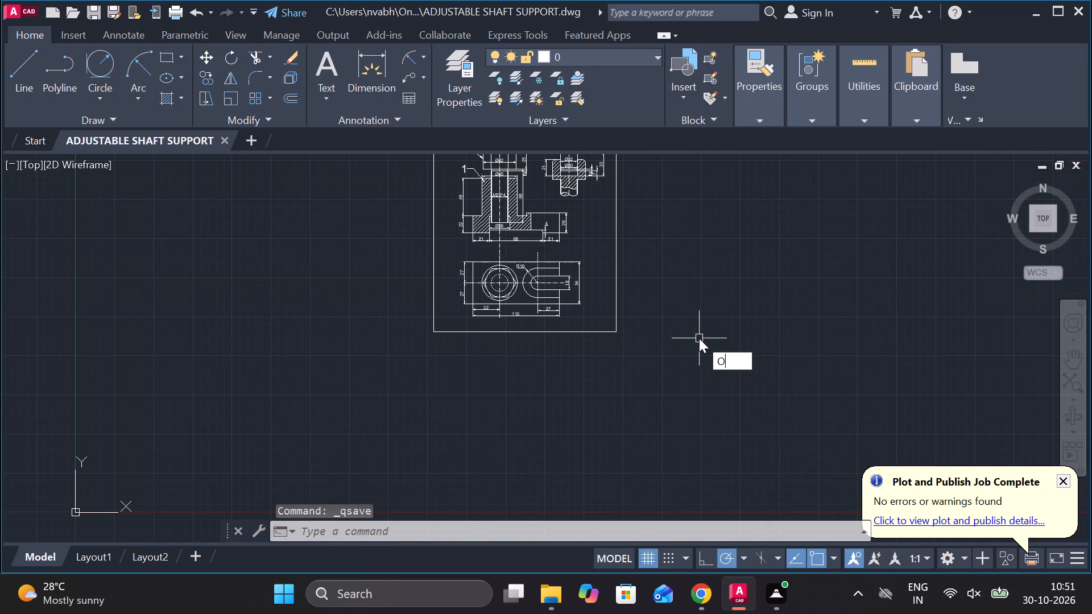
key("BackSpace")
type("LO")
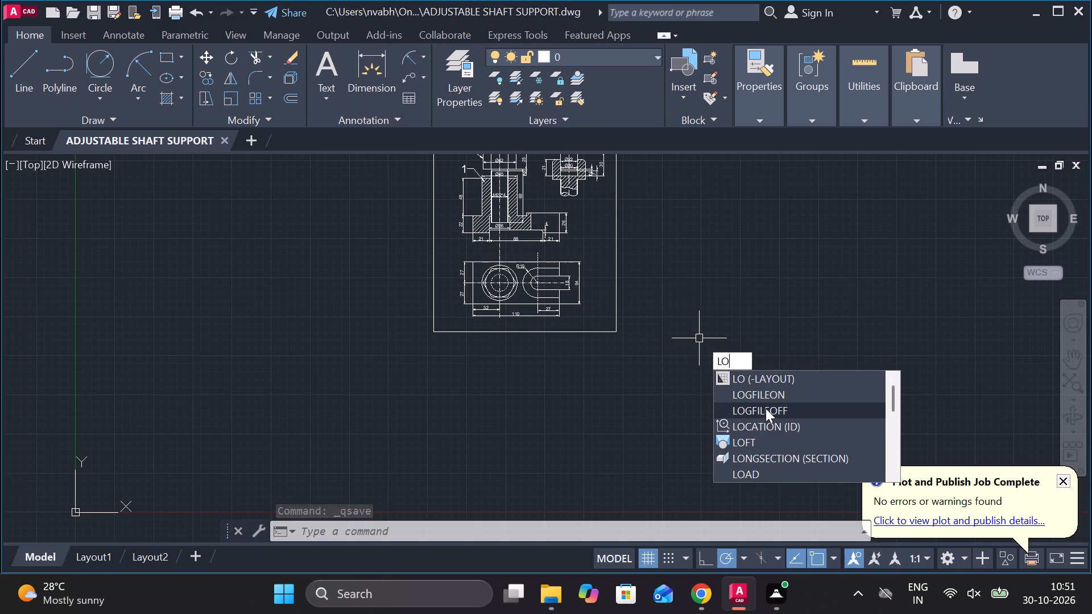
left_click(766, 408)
Save the drawing again.
key("ctrl+s")
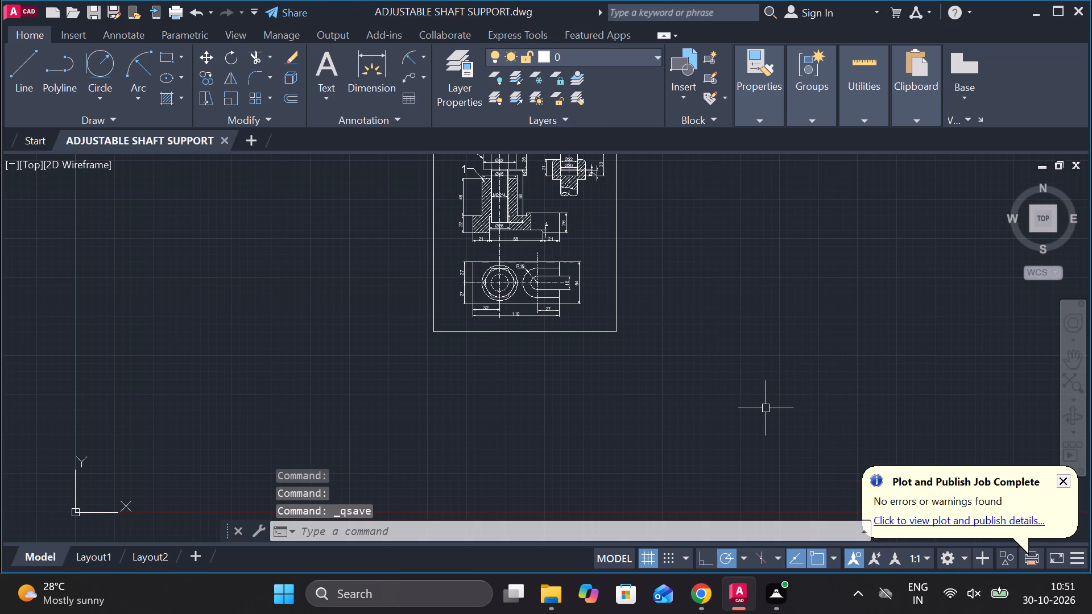
Start a plot of the model with the DWG To PDF.pc3 plotter and landscape orientation.
type("PLOT")
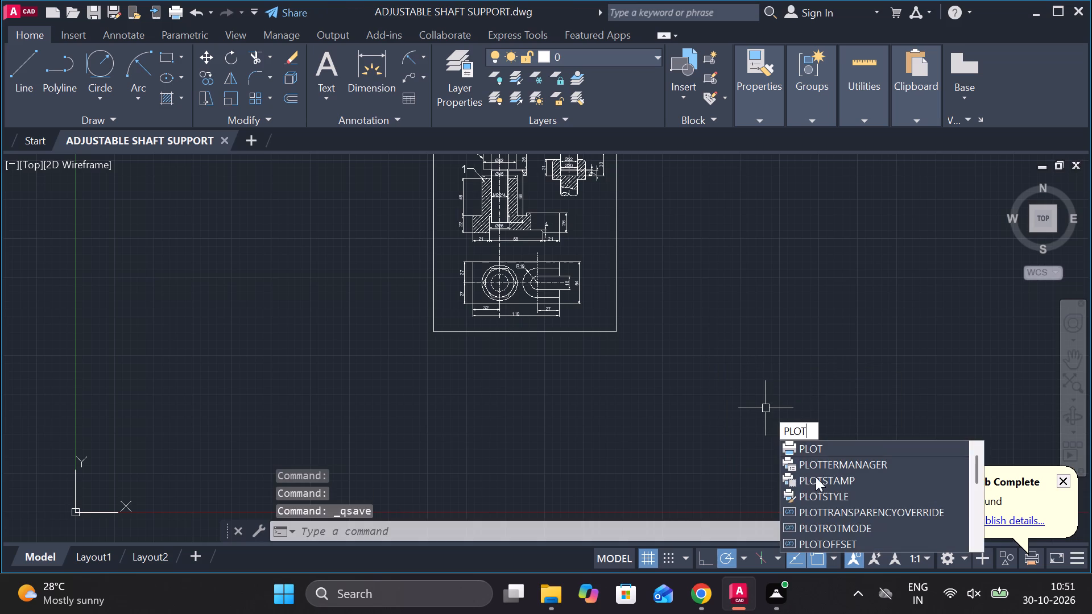
left_click(807, 443)
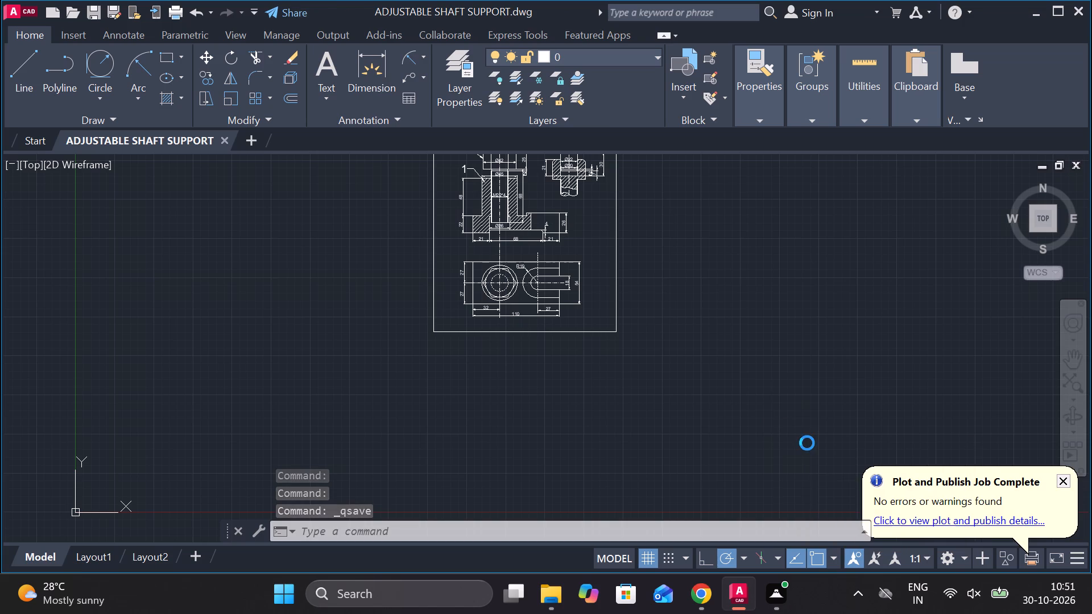
left_click(417, 173)
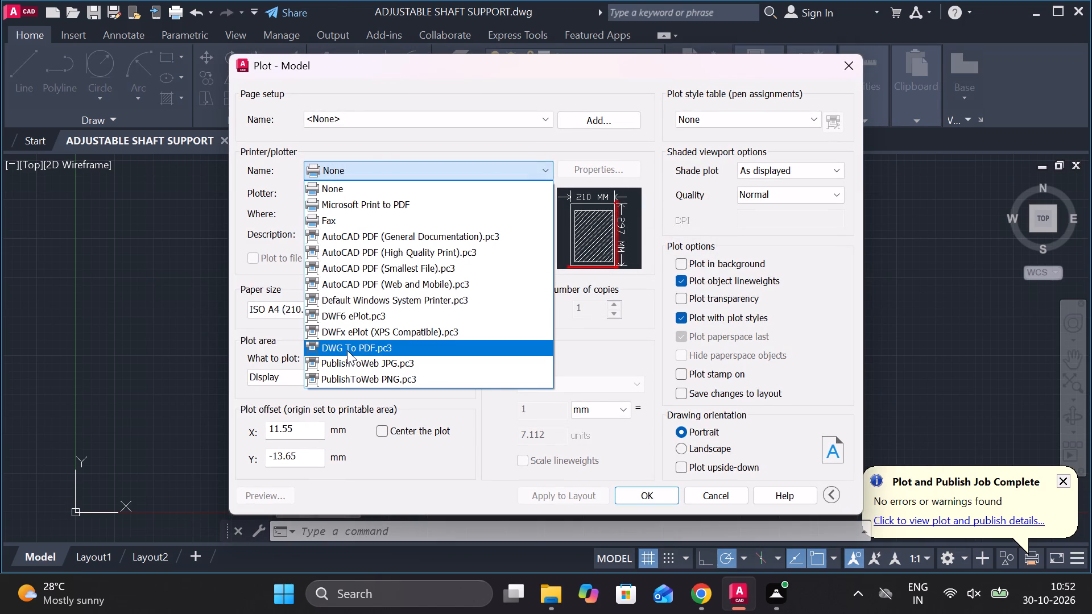
left_click(347, 350)
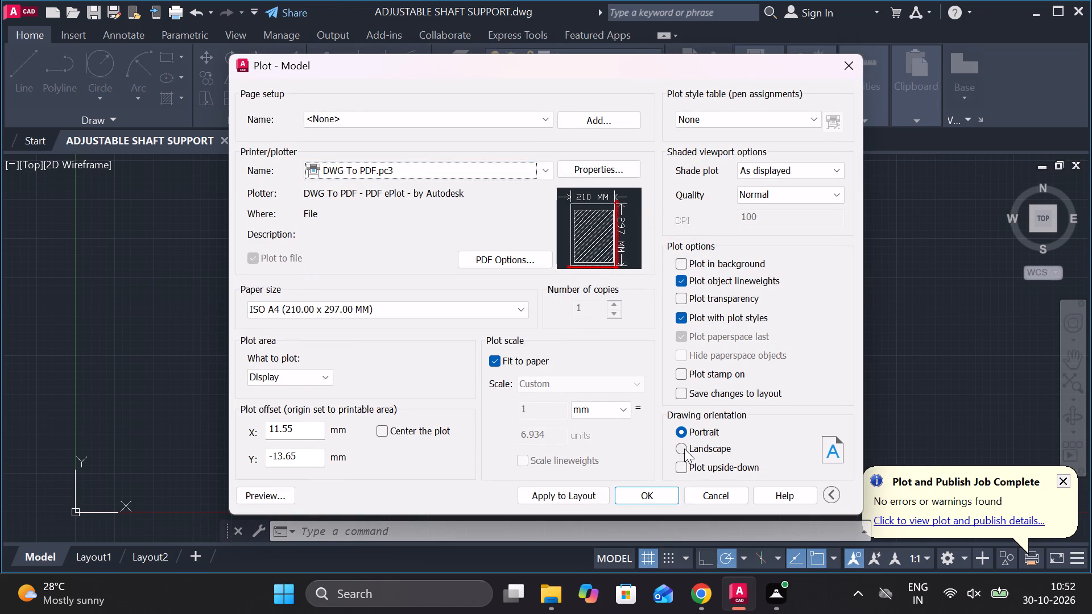
left_click(684, 449)
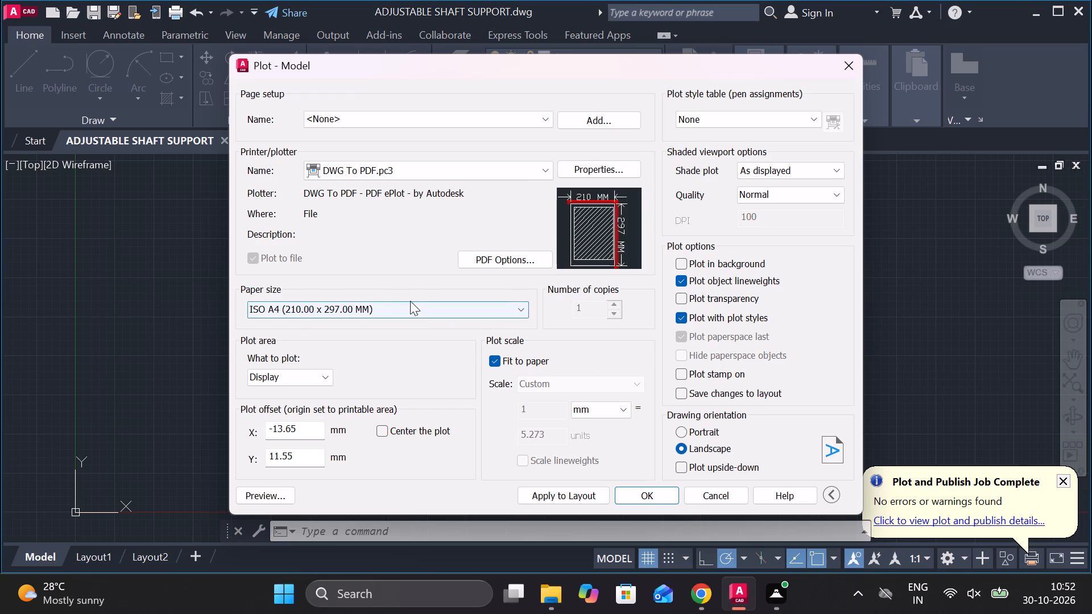
Set the plot area to a window spanning opposite corners of the sheet border.
double_click(315, 377)
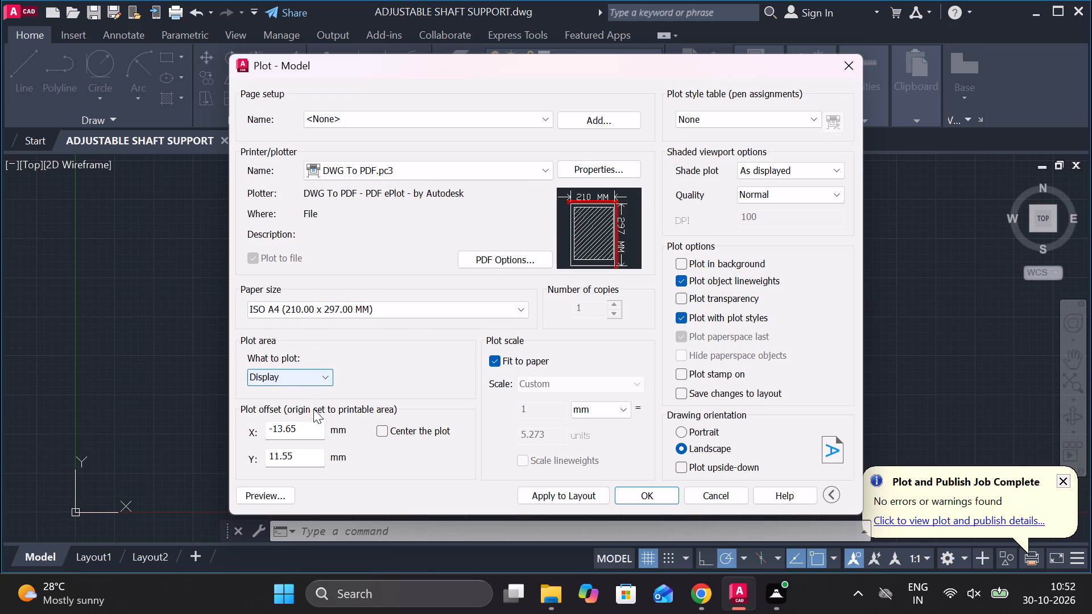
left_click(308, 375)
left_click(268, 419)
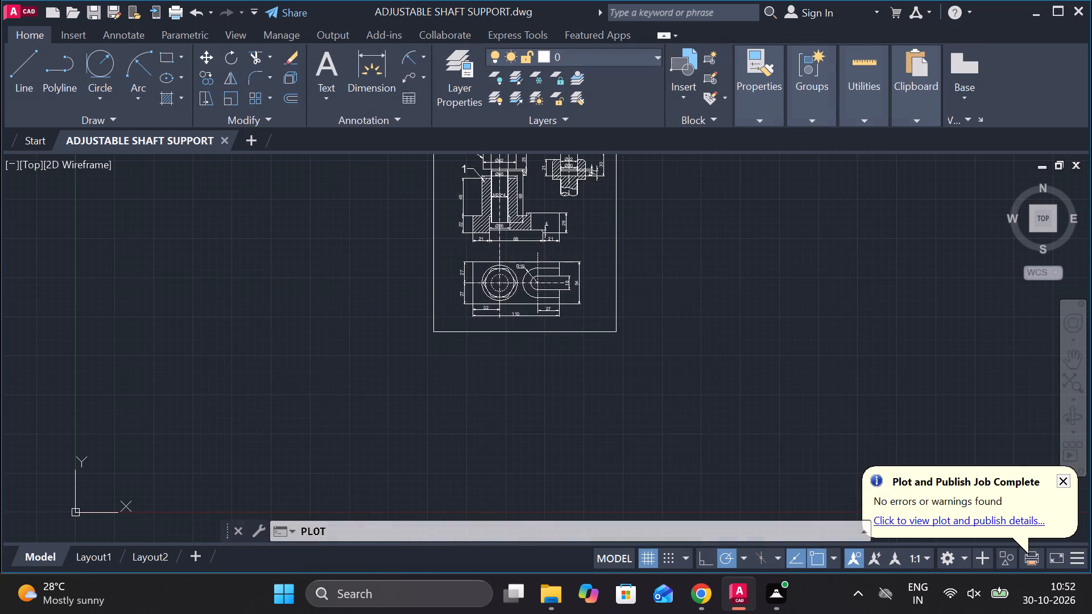
middle_click_drag(446, 215, 469, 335)
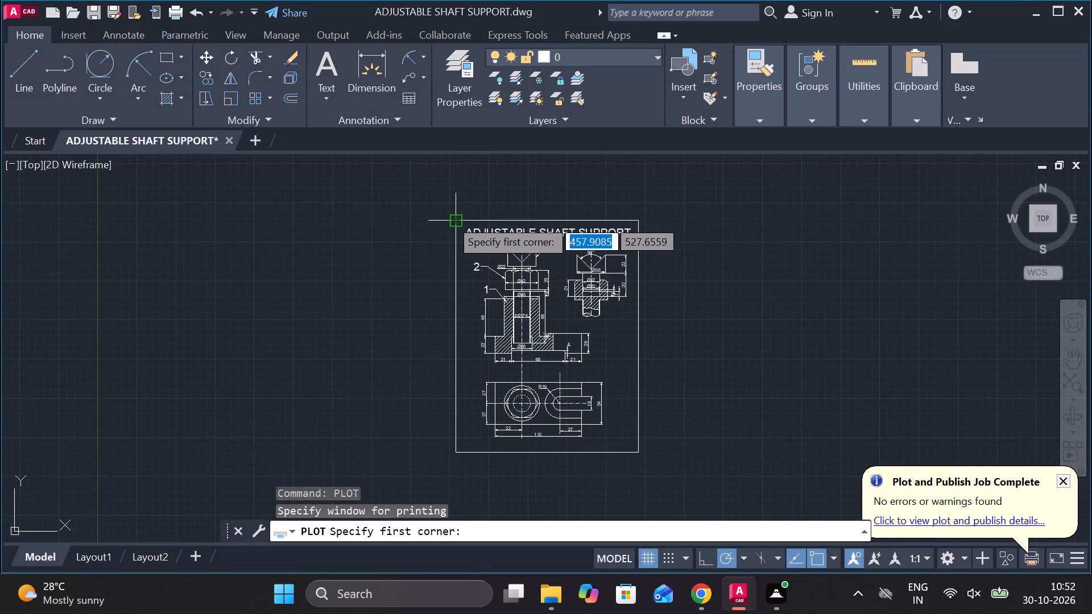
left_click(450, 219)
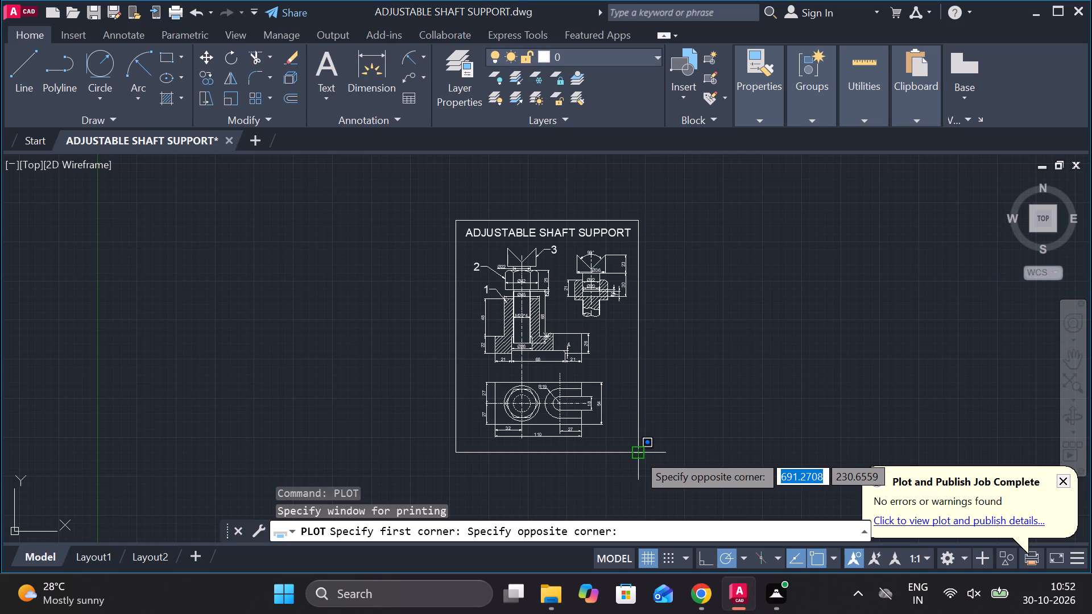
left_click(638, 454)
Plot the sheet to ADJUSTABLE SHAFT SUPPORT-Model.pdf in the Documents folder and look over the PDF page.
double_click(659, 491)
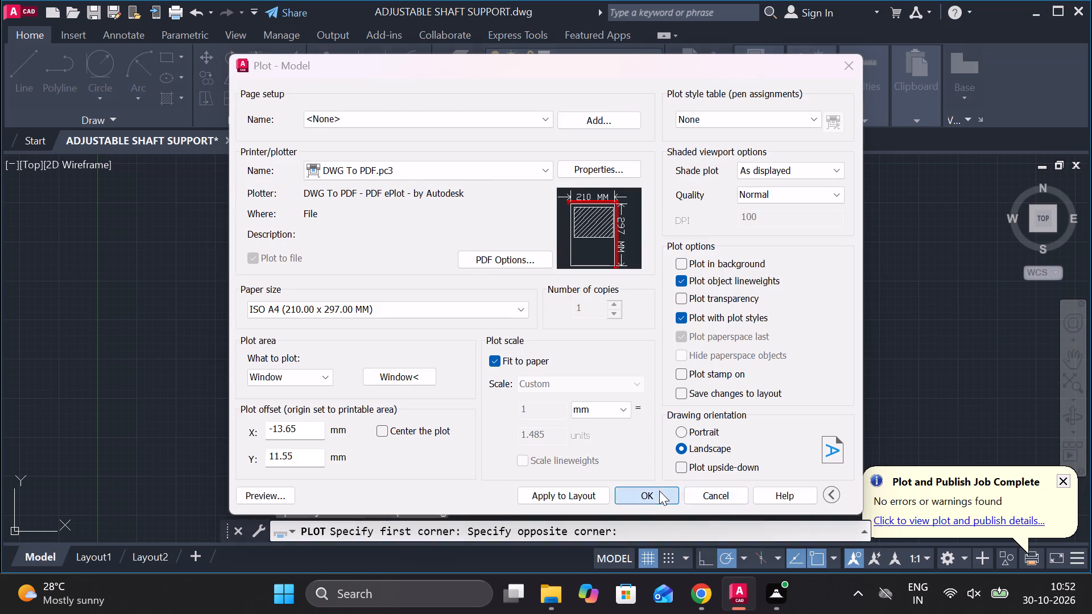
left_click(769, 466)
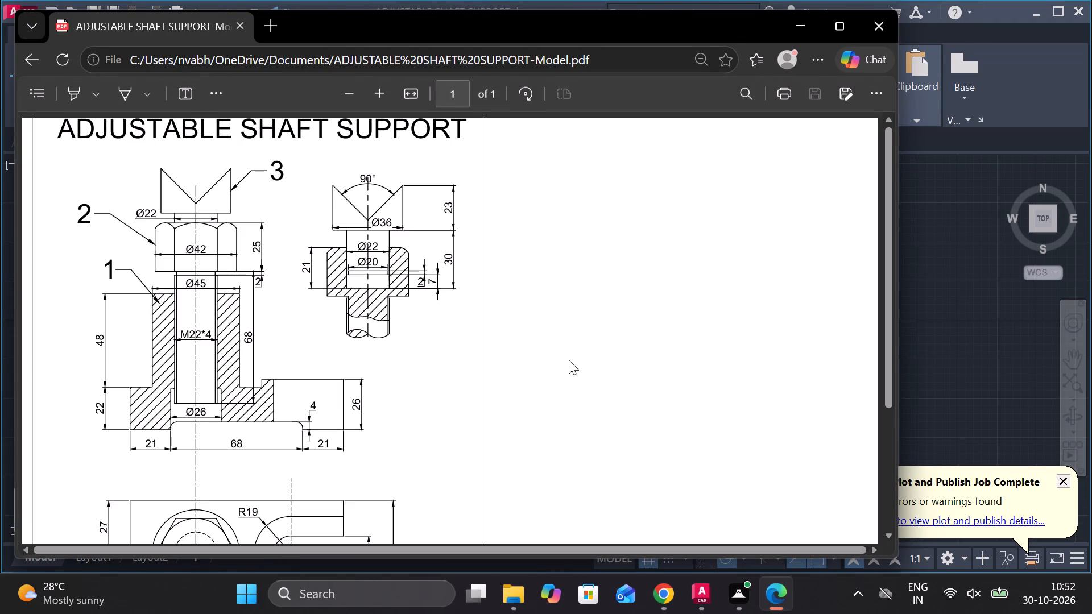
scroll(569, 360, "up", 3)
scroll(569, 360, "down", 5)
scroll(452, 342, "up", 3)
scroll(305, 294, "up", 3)
middle_click_drag(306, 294, 367, 399)
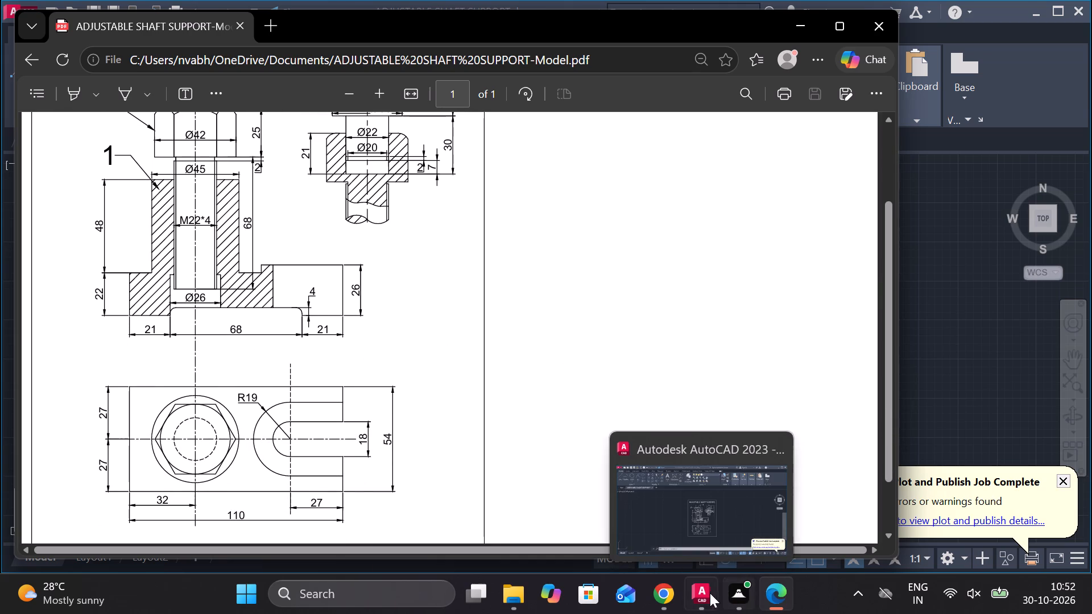
Switch back to AutoCAD and start another plot of the model with the DWG To PDF.pc3 plotter and landscape orientation.
left_click(708, 593)
type("PLOT")
left_click(715, 432)
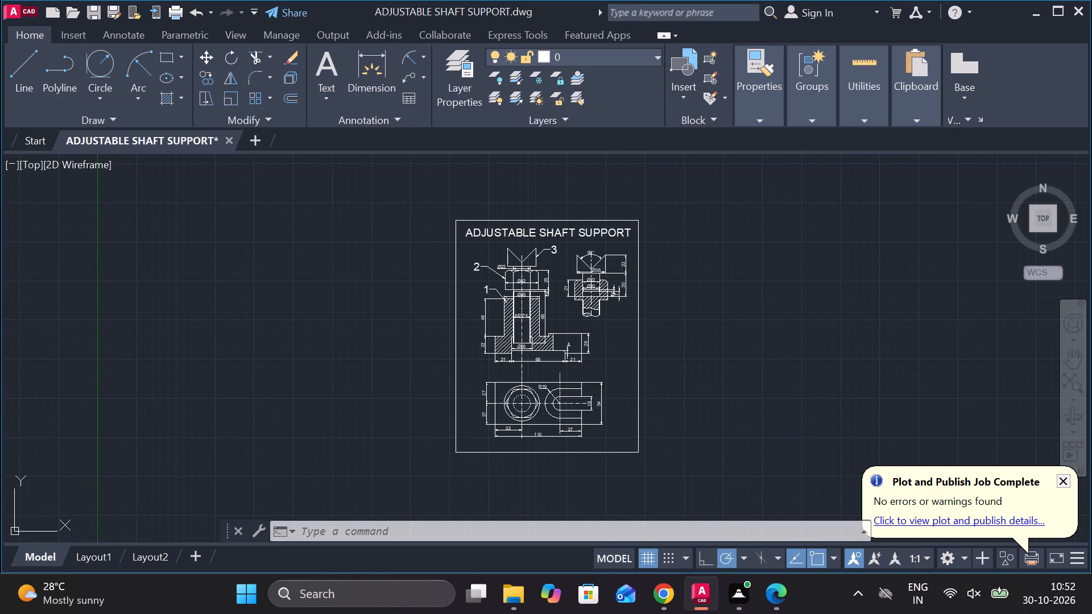
left_click(689, 448)
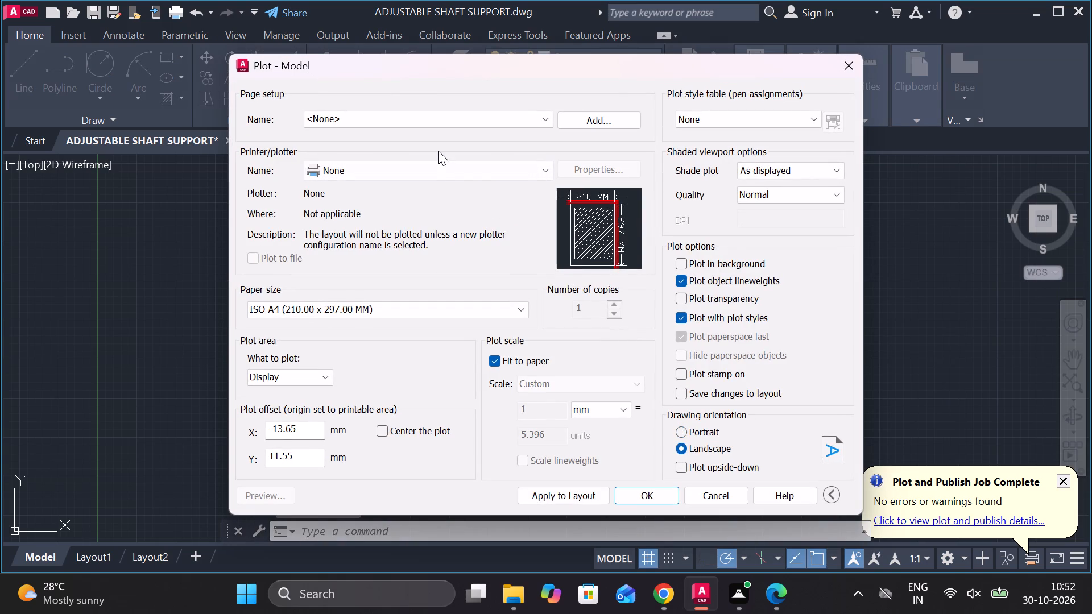
left_click(437, 175)
left_click(377, 340)
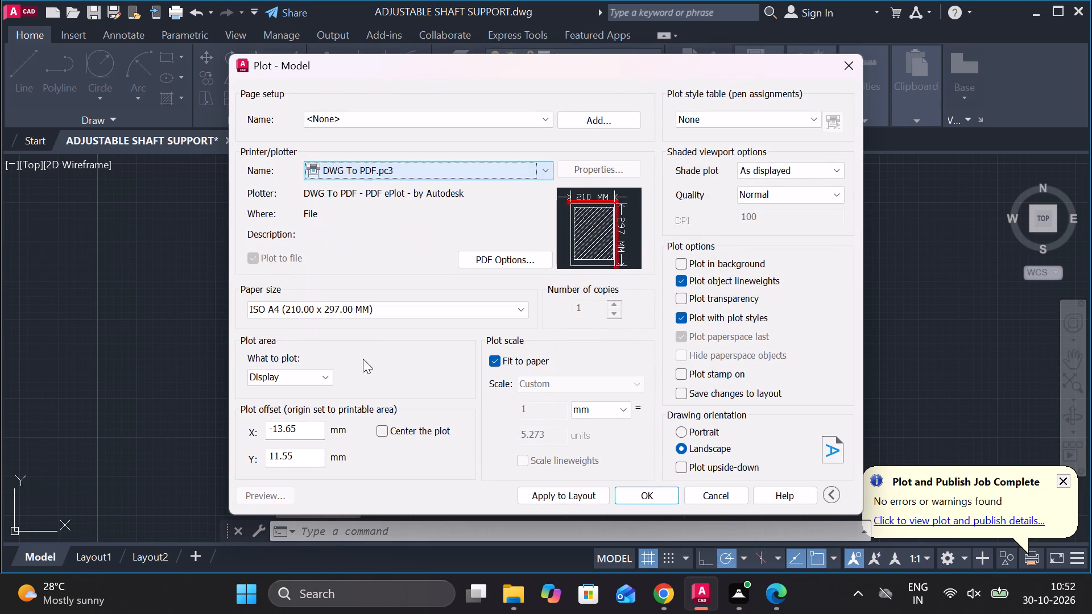
Set the plot area to a window slightly larger than the sheet border, leaving a margin on all sides.
left_click(308, 382)
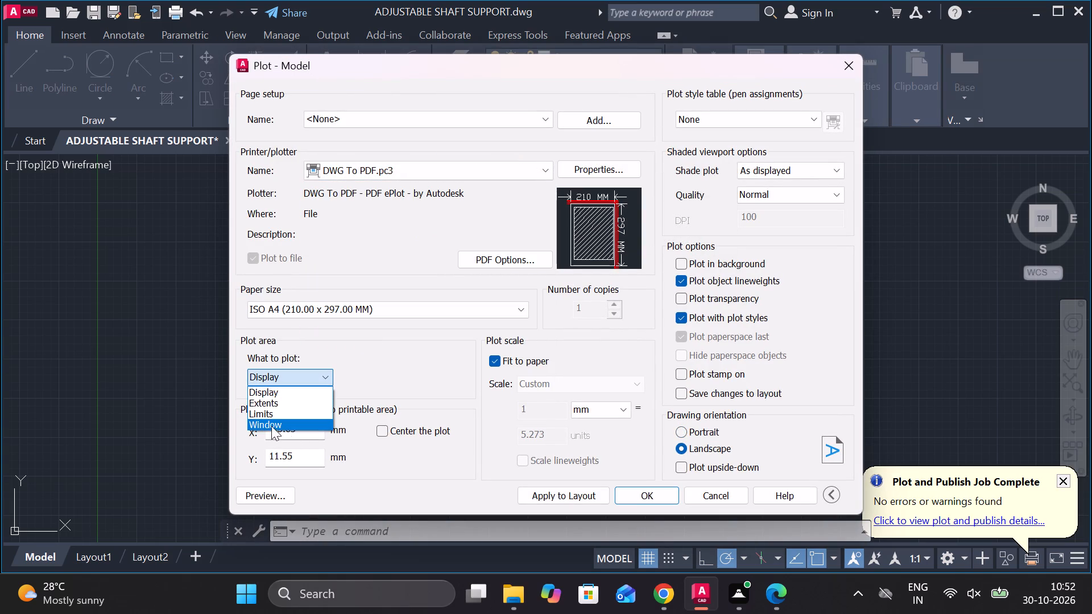
left_click(271, 426)
left_click(425, 198)
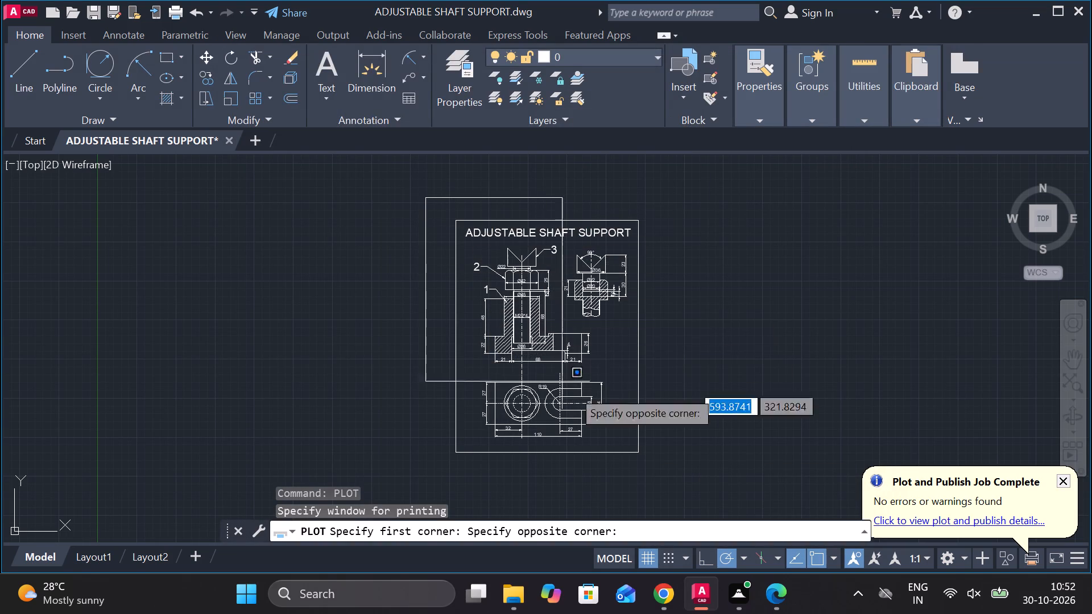
left_click(665, 476)
Plot the sheet to ADJUSTABLE SHAFT SUPPORT-Model.pdf in the Documents folder, replacing the existing file, and look over the PDF page.
double_click(643, 495)
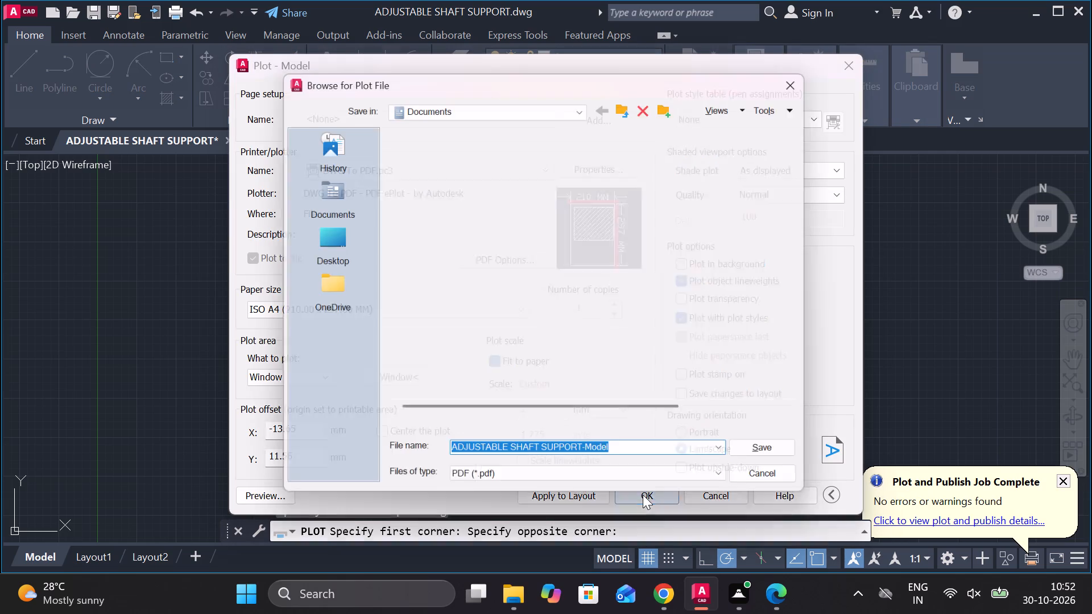
double_click(763, 452)
left_click(615, 311)
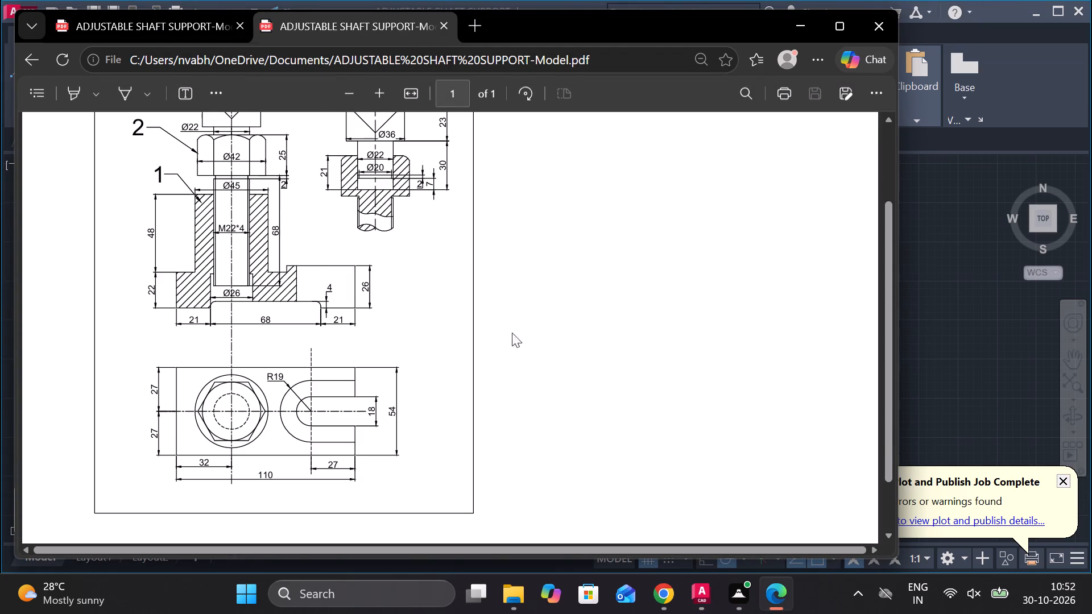
scroll(315, 269, "up", 6)
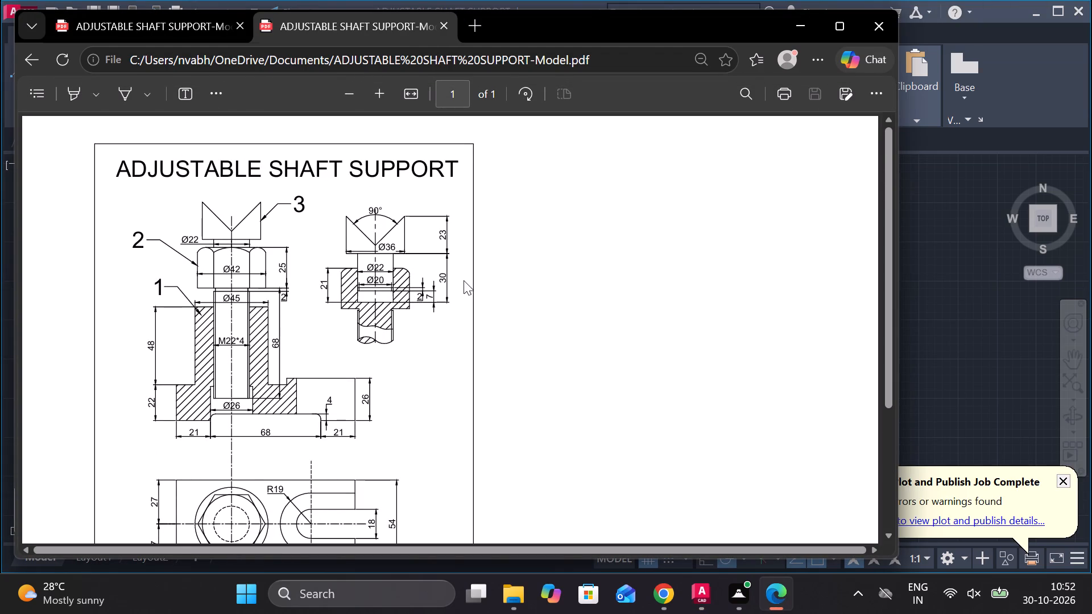
scroll(546, 327, "down", 1)
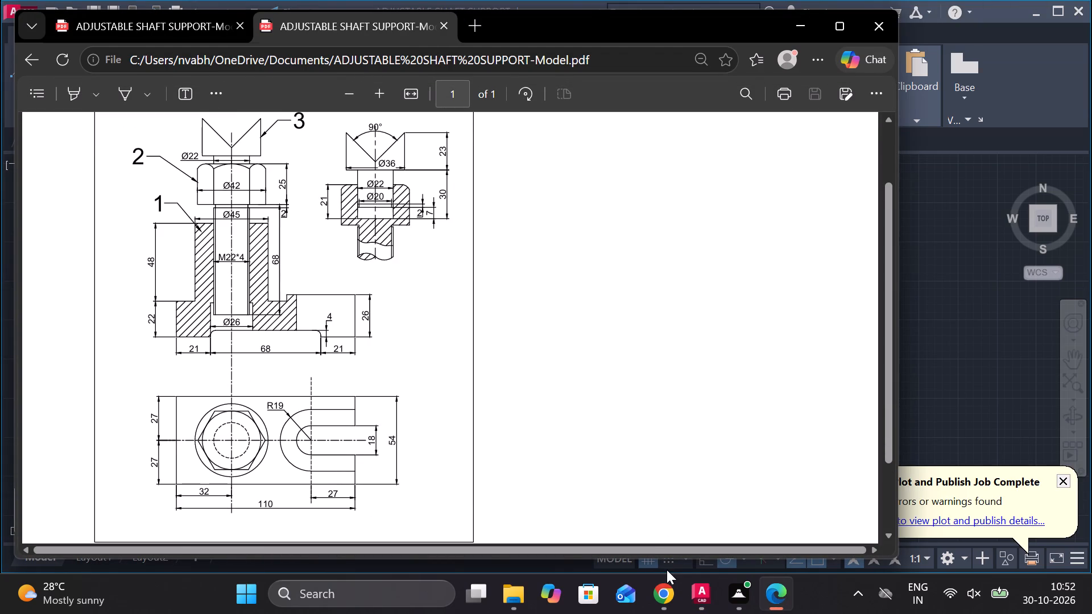